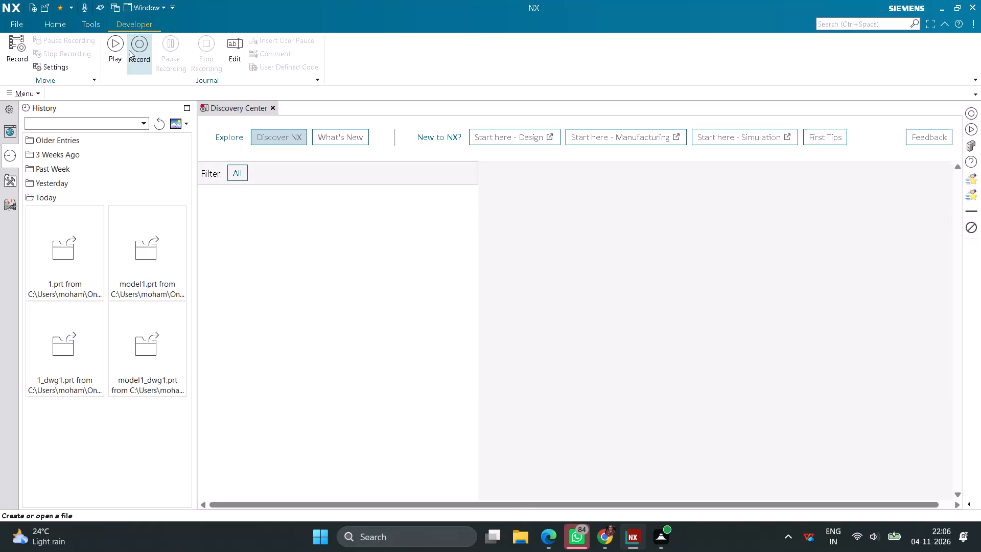
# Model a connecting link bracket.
# Start recording a C# journal named journal in the internship folder.
pyautogui.click(335, 225)
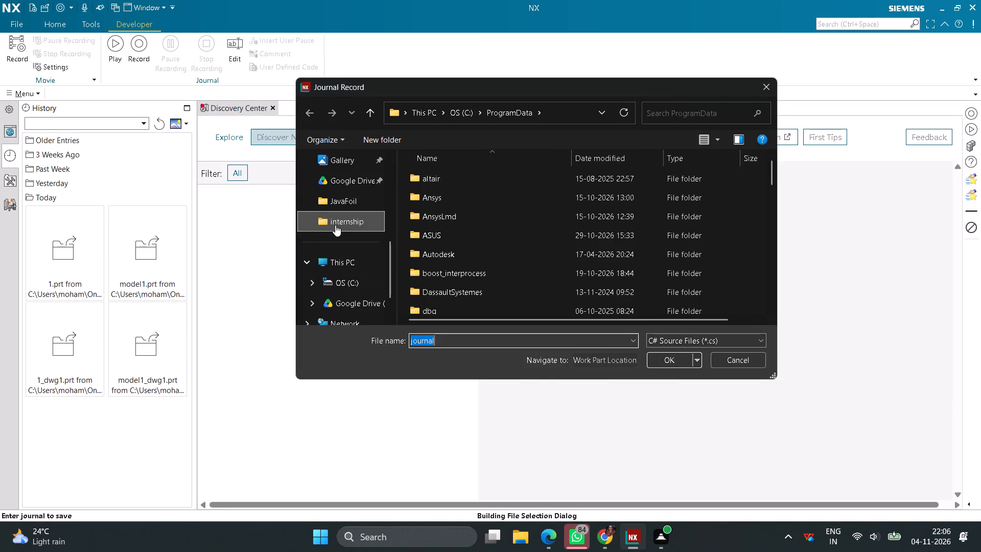
pyautogui.click(674, 362)
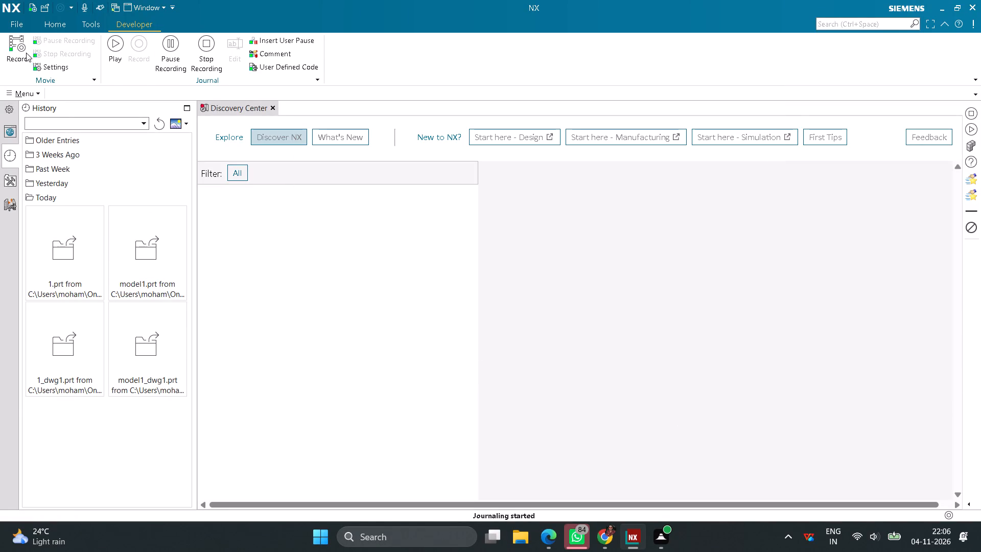
# Create a new millimetre part from the Model template, named model1.prt, in the internship folder.
pyautogui.click(24, 25)
pyautogui.click(33, 39)
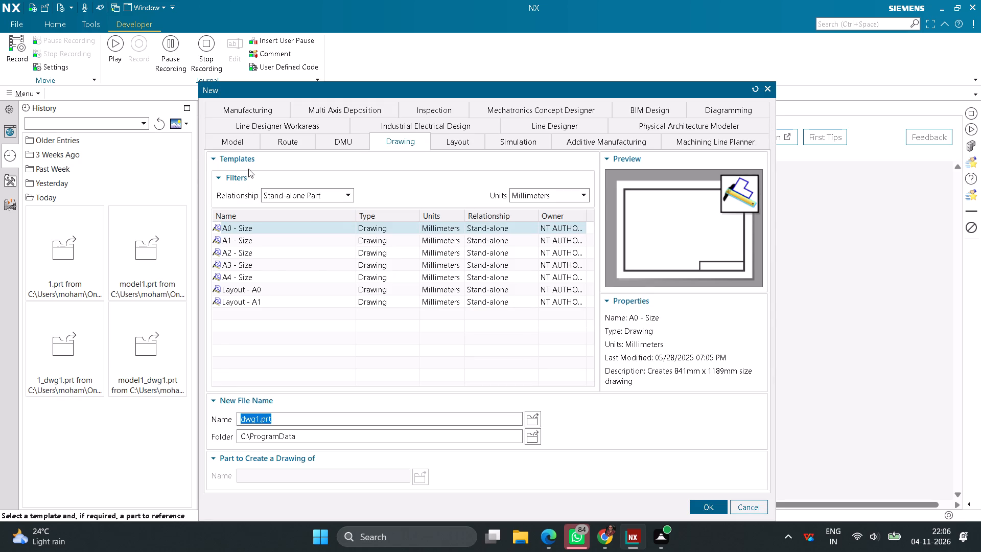
pyautogui.click(239, 135)
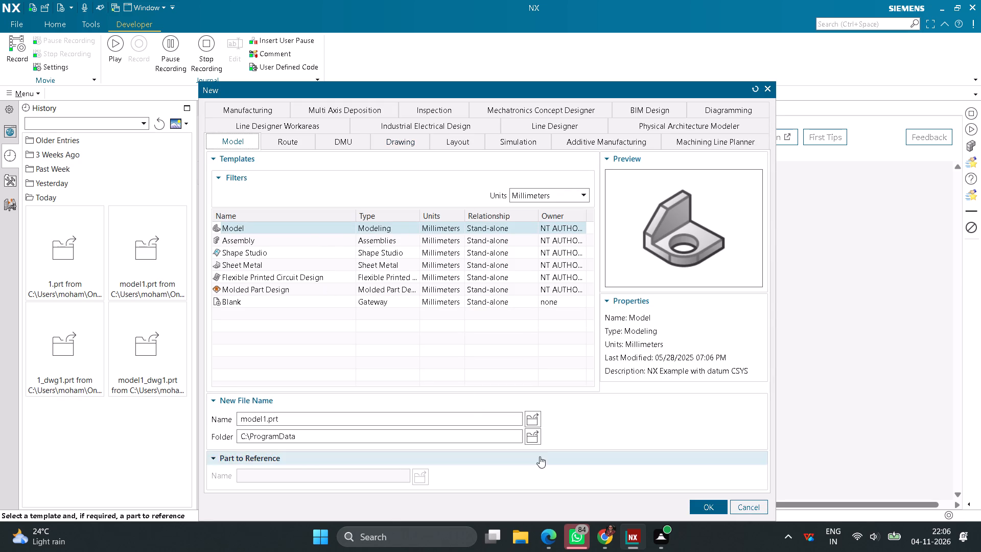
pyautogui.click(530, 439)
pyautogui.click(347, 280)
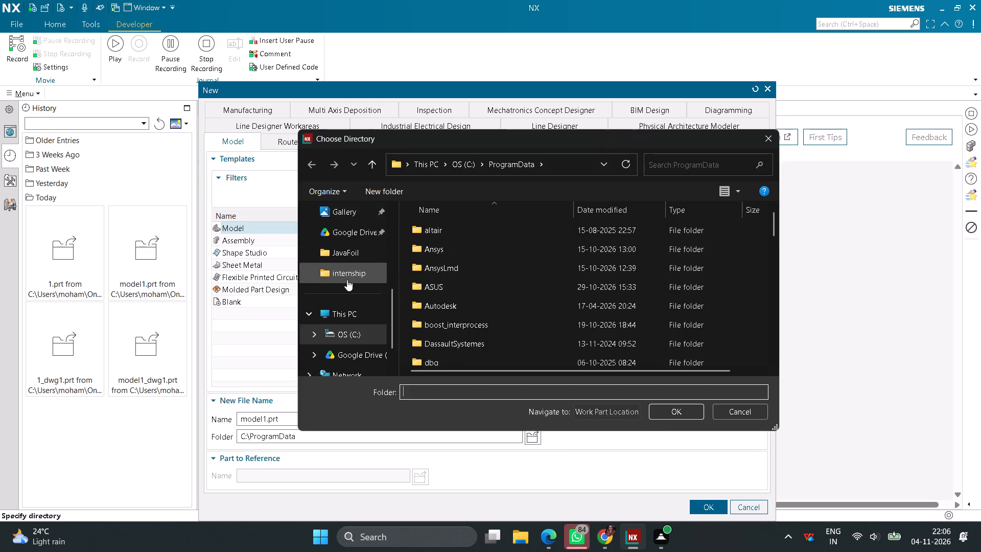
pyautogui.click(664, 405)
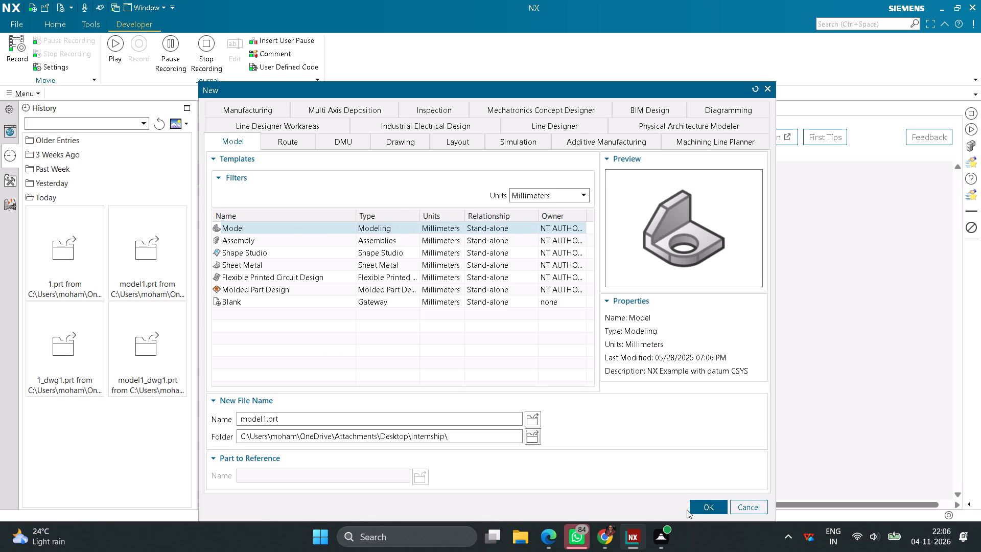
pyautogui.click(705, 505)
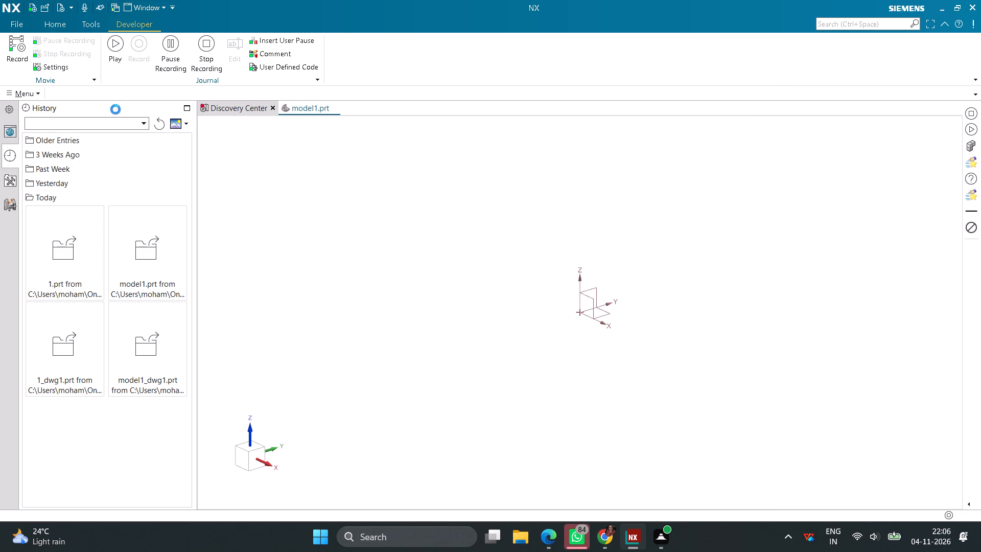
# Create a sketch of the On Plane type on the Front principal plane.
pyautogui.click(53, 51)
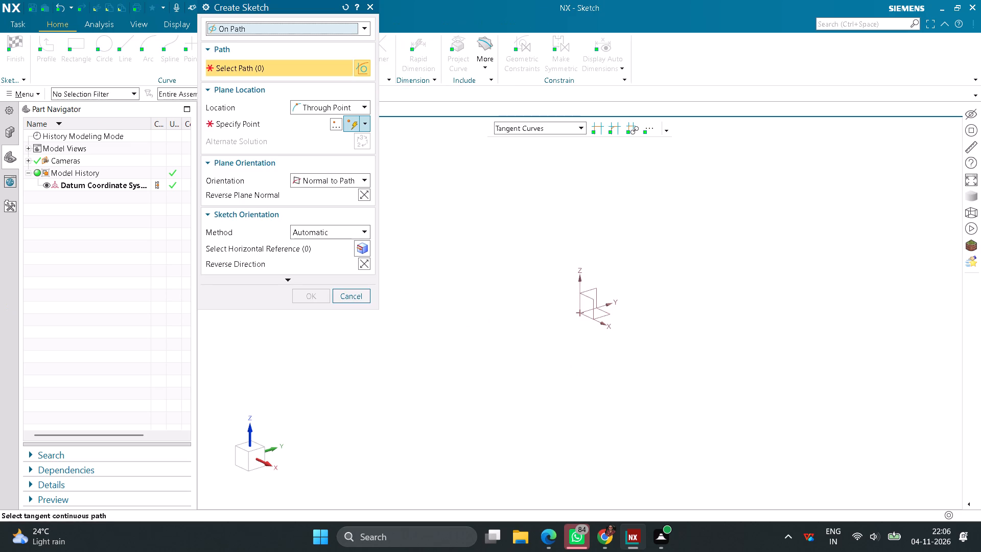
pyautogui.click(364, 32)
pyautogui.click(286, 40)
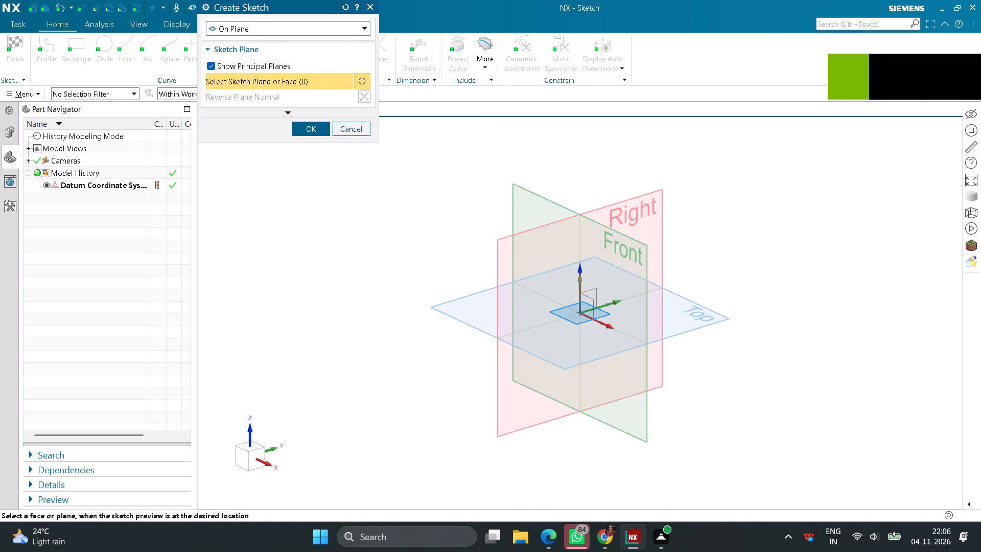
pyautogui.click(546, 201)
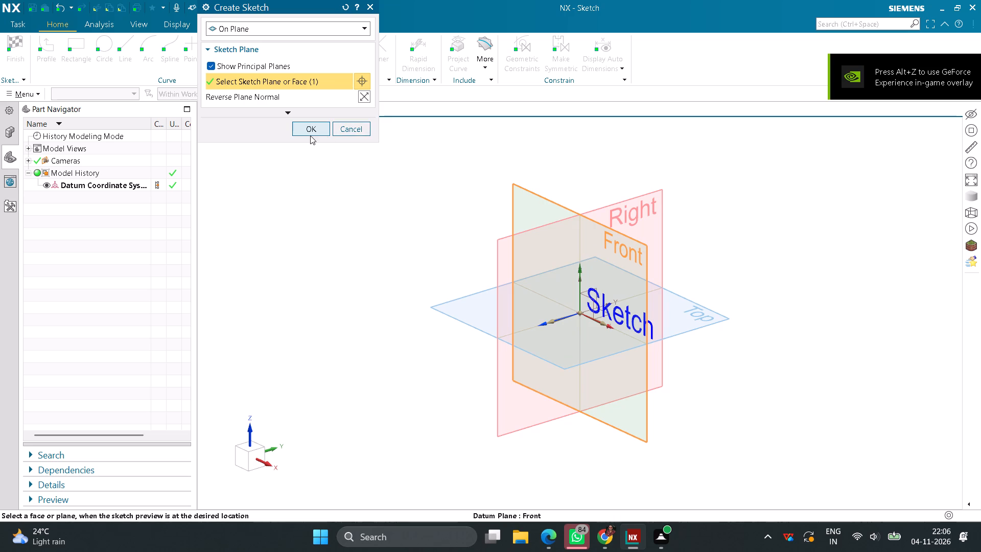
pyautogui.click(308, 131)
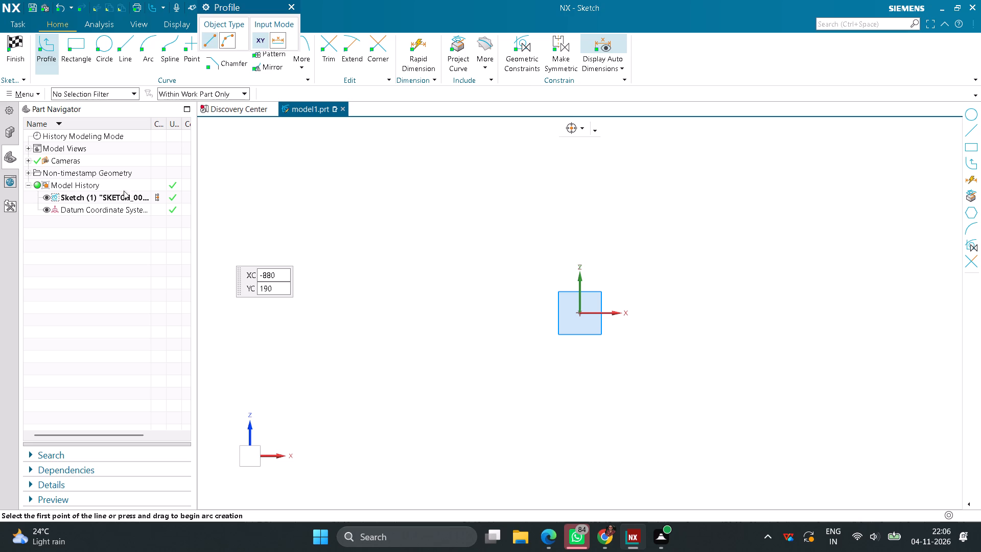
# Draw a 20 mm diameter circle centred on the sketch origin.
pyautogui.click(99, 49)
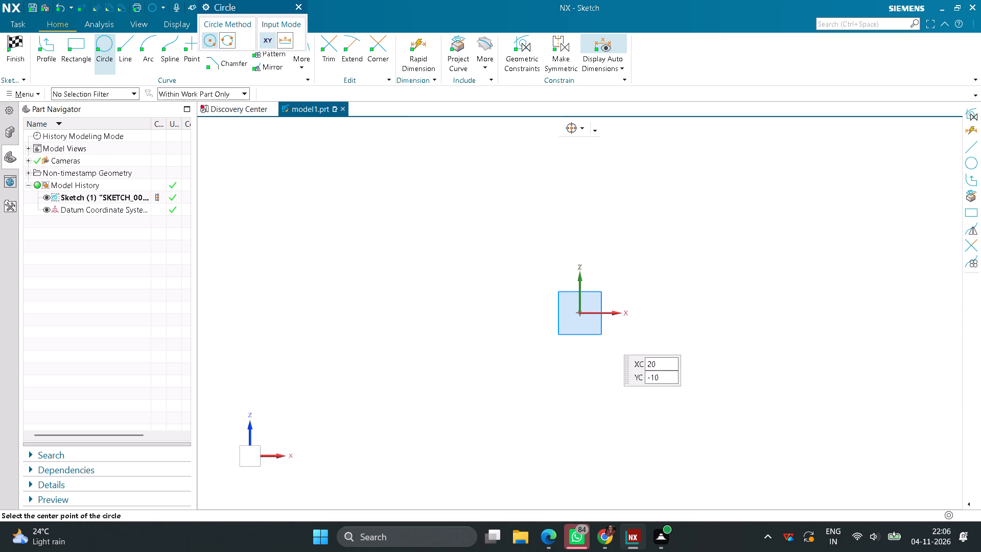
pyautogui.click(583, 314)
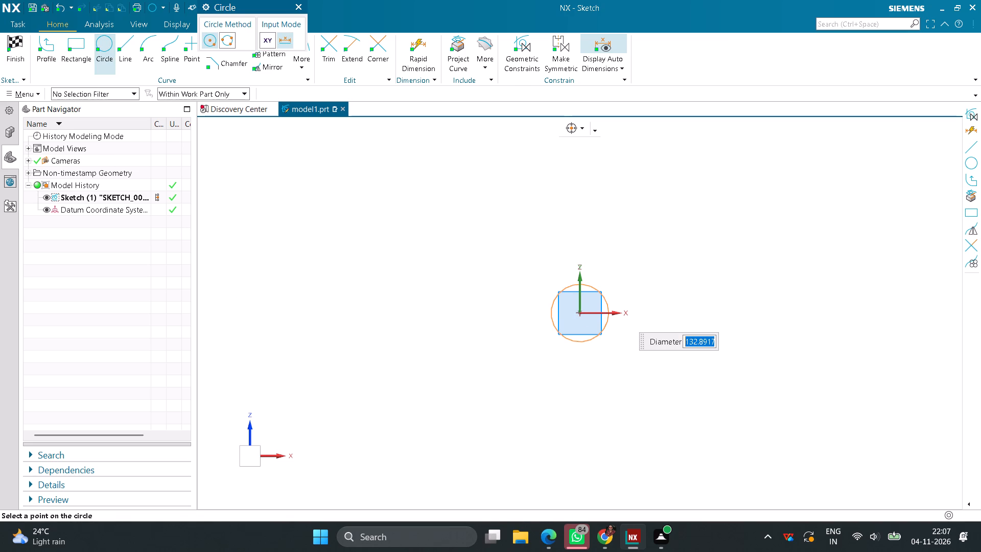
pyautogui.write('20')
pyautogui.press('Return')
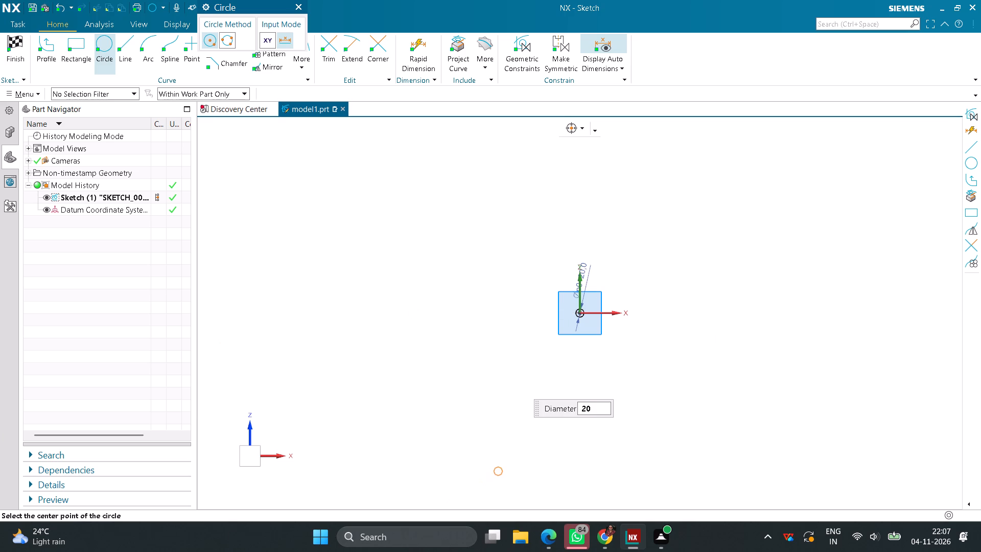
pyautogui.scroll(6, 583, 318)
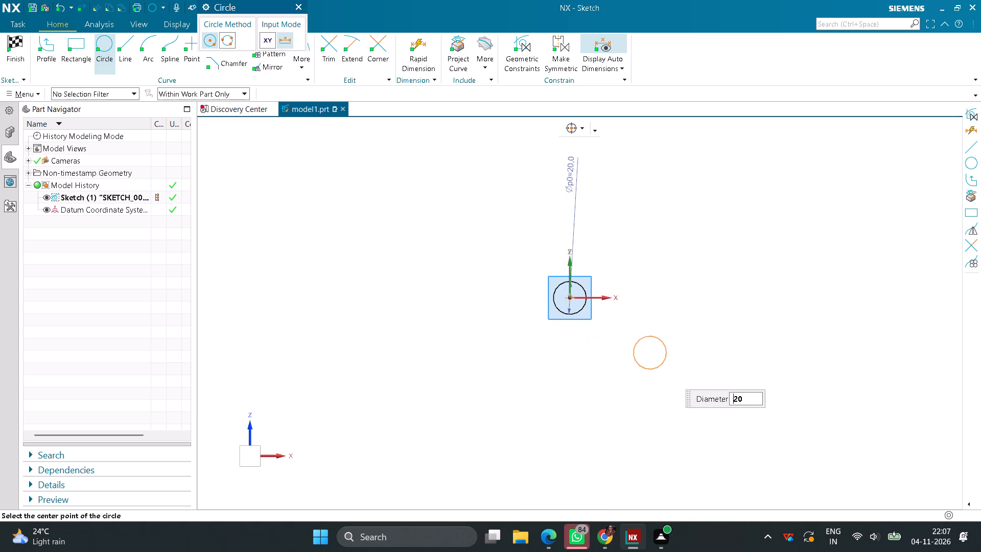
pyautogui.middleClick(652, 358)
# Draw a 40 mm diameter circle around the first one, concentric at the sketch origin.
pyautogui.click(100, 48)
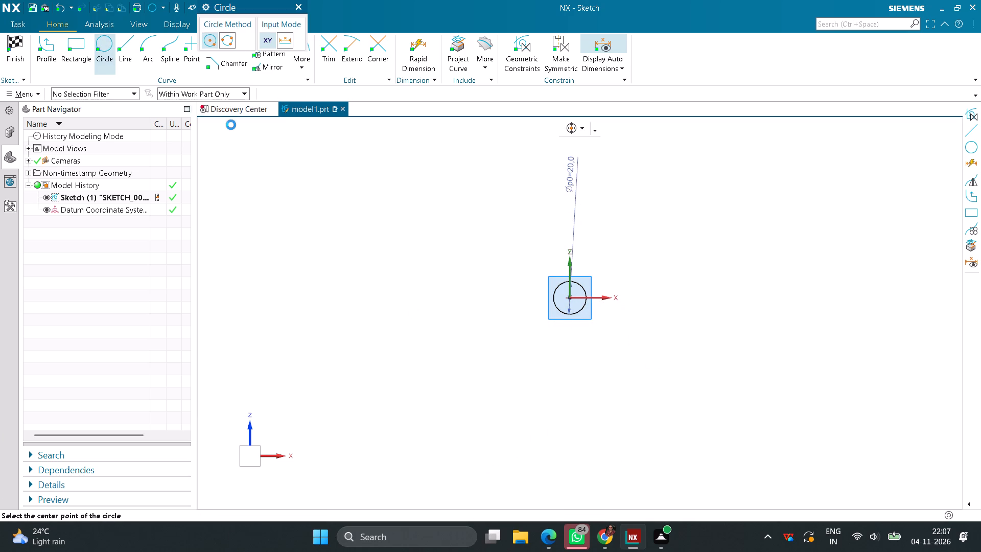
pyautogui.click(568, 295)
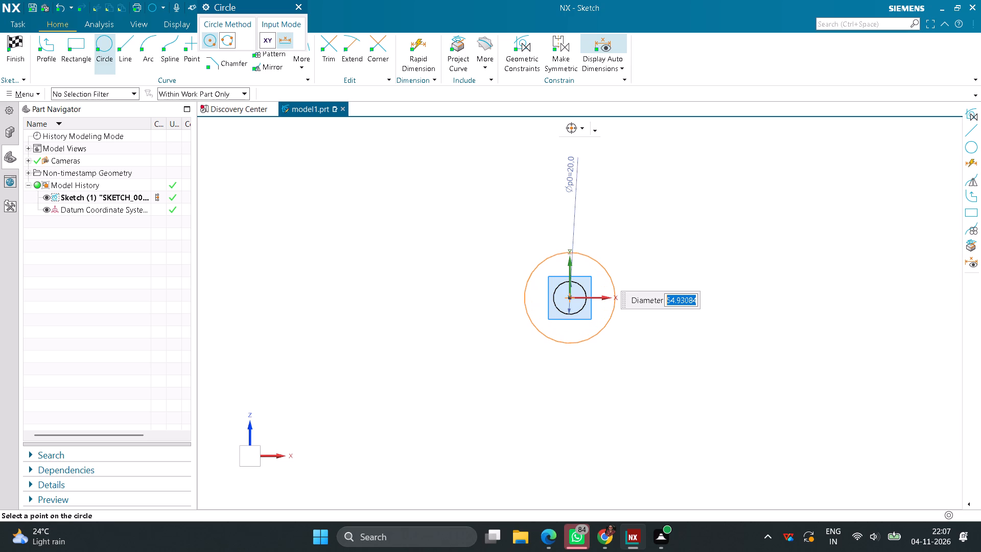
pyautogui.write('40')
pyautogui.press('Return')
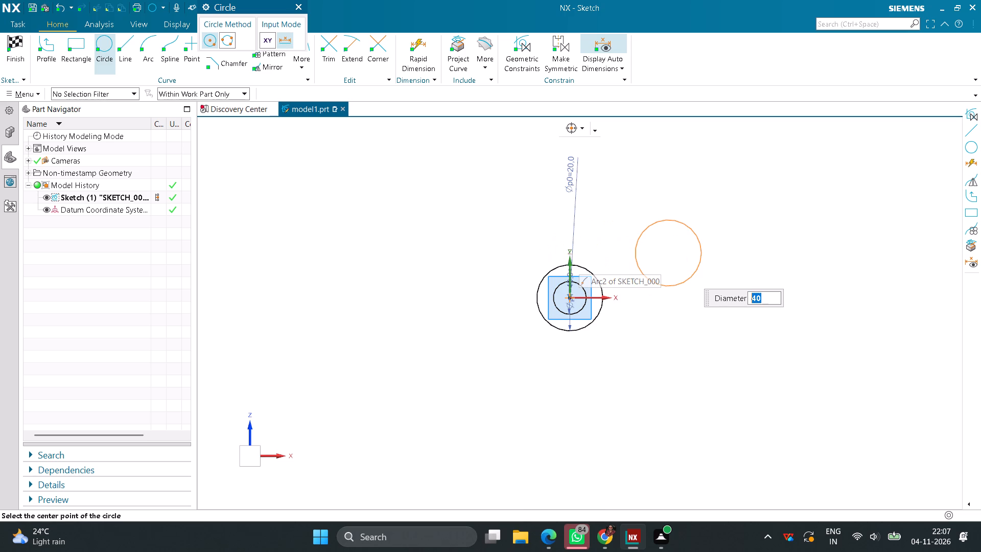
pyautogui.moveTo(668, 253); pyautogui.dragTo(668, 248, button='middle')
pyautogui.scroll(1, 668, 253)
pyautogui.middleClick(666, 229)
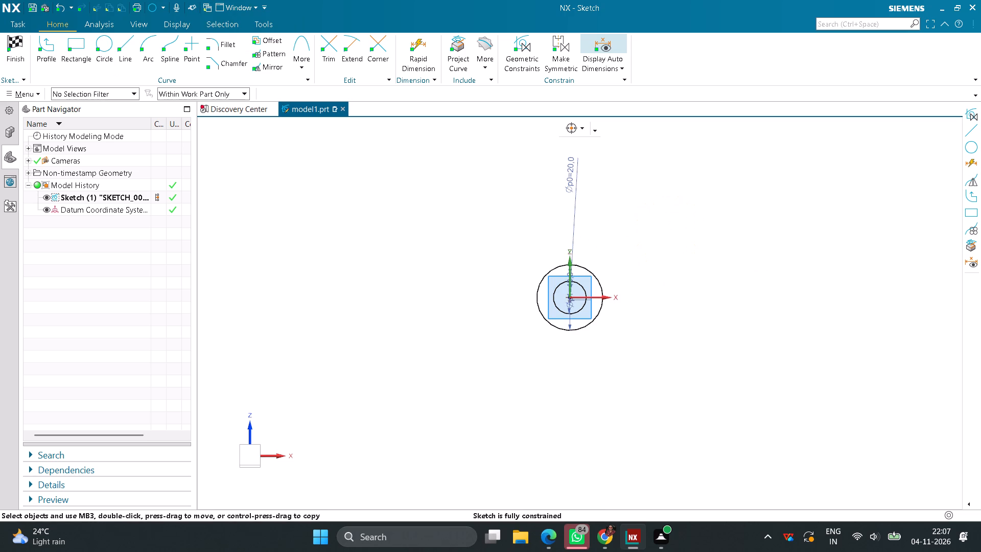
# Draw a 32 mm diameter circle centred about 107 mm above the origin.
pyautogui.click(100, 37)
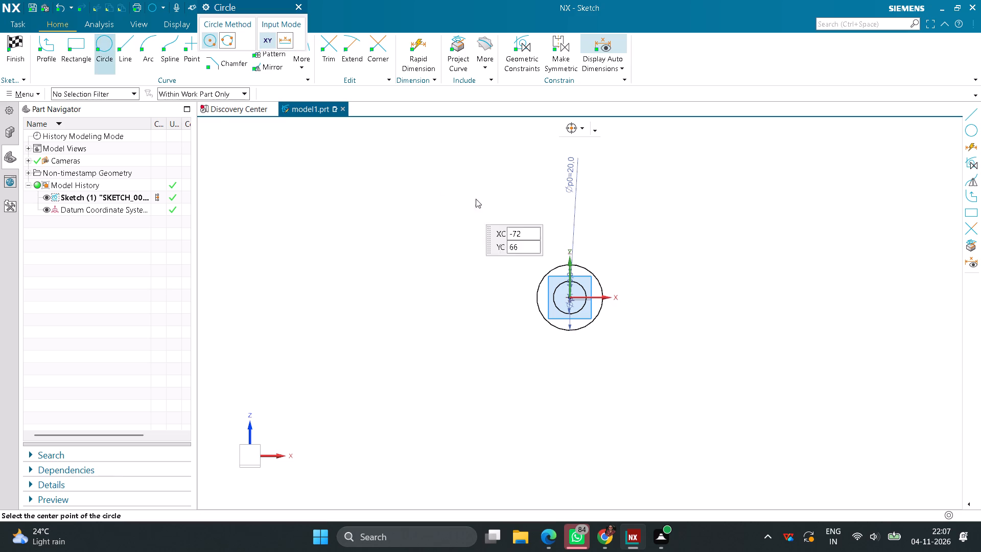
pyautogui.scroll(-3, 602, 231)
pyautogui.scroll(5, 585, 141)
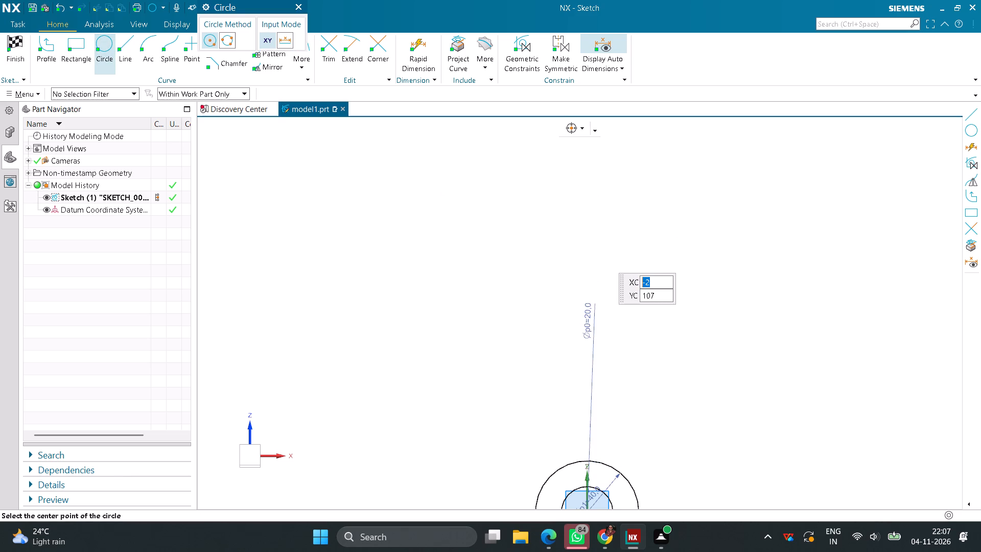
pyautogui.click(588, 237)
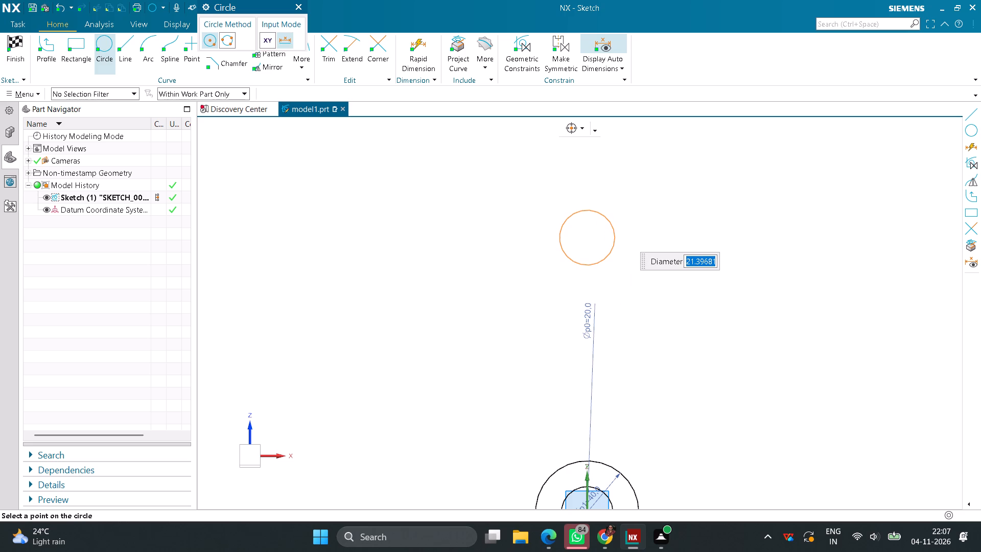
pyautogui.write('32')
pyautogui.press('Return')
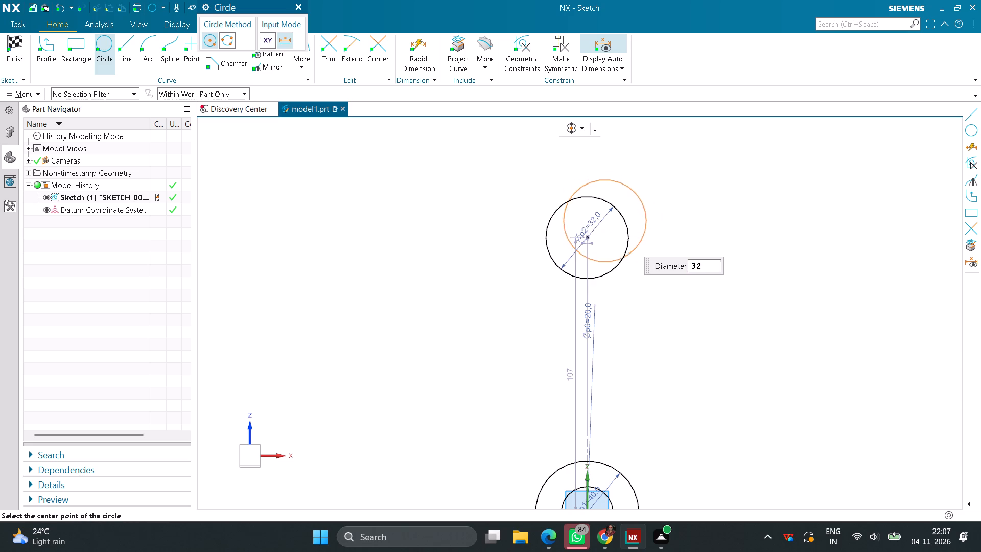
pyautogui.middleClick(710, 197)
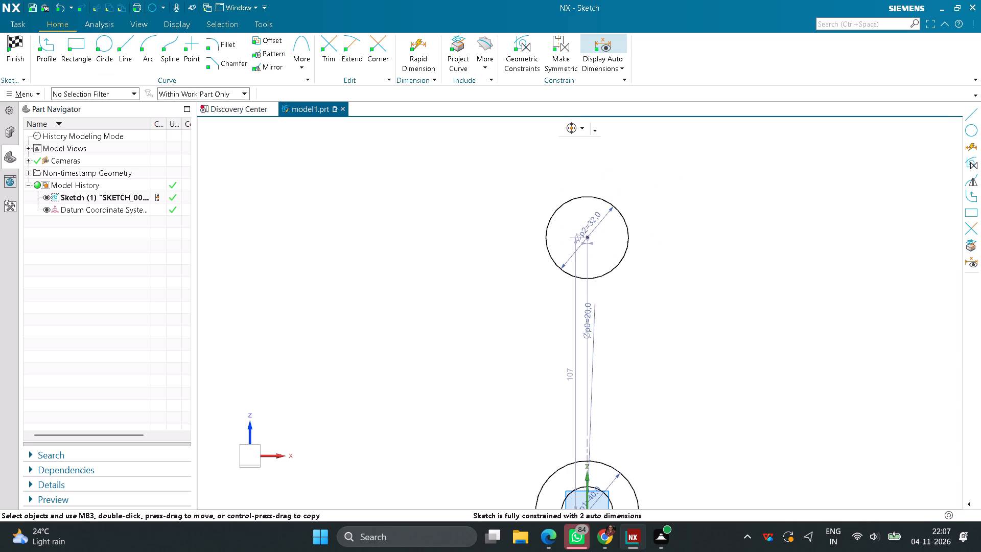
# Apply a vertical alignment constraint between the centre of the 32 mm circle and the centre of the 20 mm circle.
pyautogui.click(532, 57)
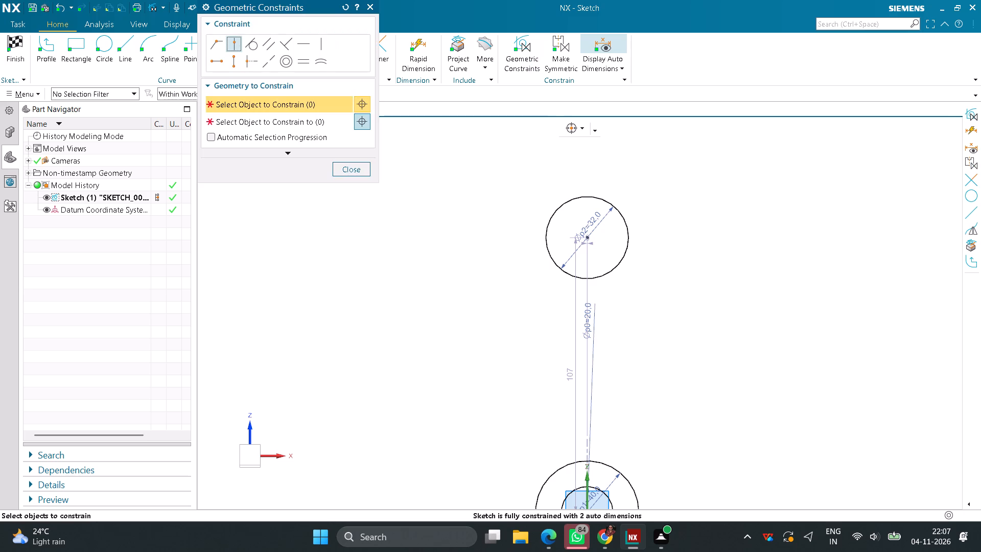
pyautogui.click(240, 62)
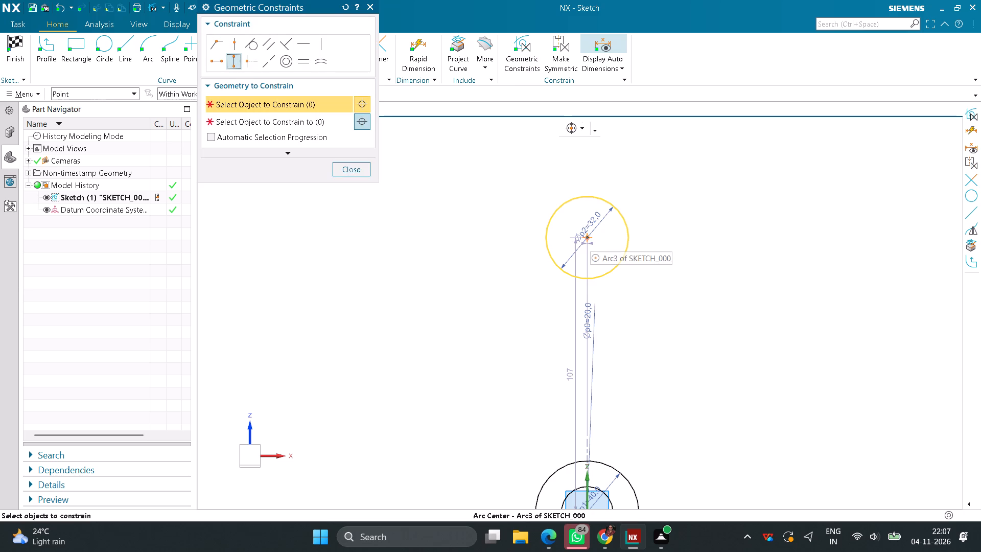
pyautogui.click(587, 237)
pyautogui.click(281, 128)
pyautogui.scroll(-3, 614, 453)
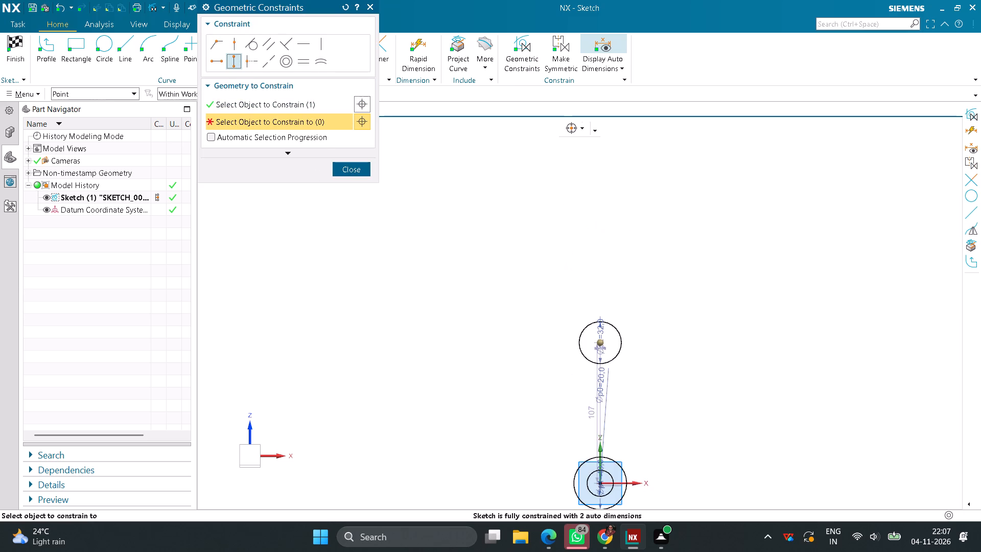
pyautogui.scroll(5, 608, 497)
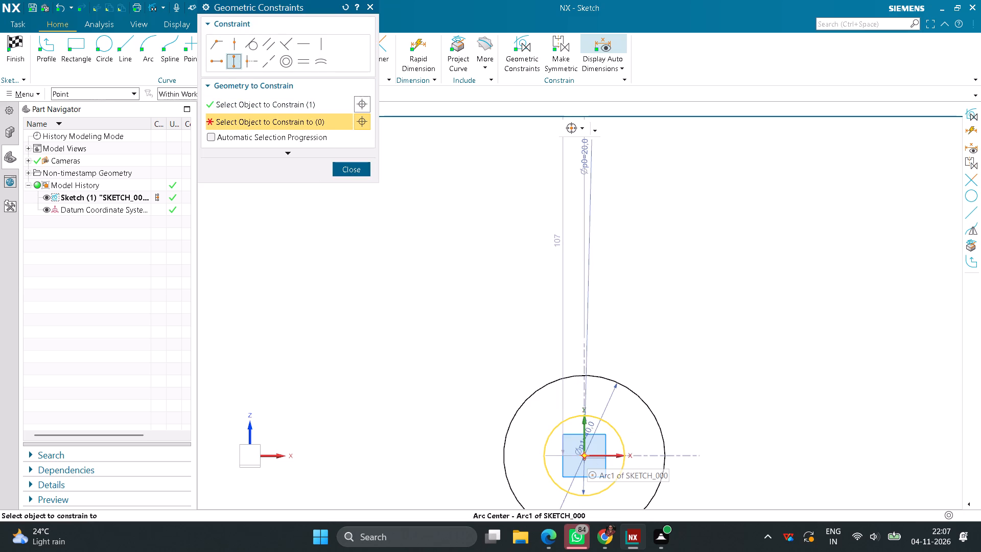
pyautogui.click(587, 454)
pyautogui.scroll(-4, 632, 322)
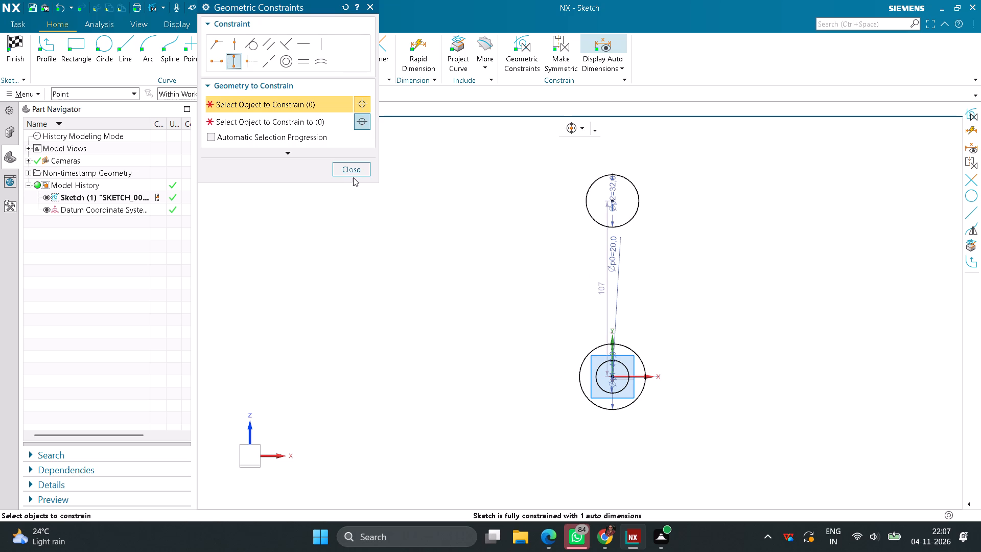
pyautogui.click(355, 164)
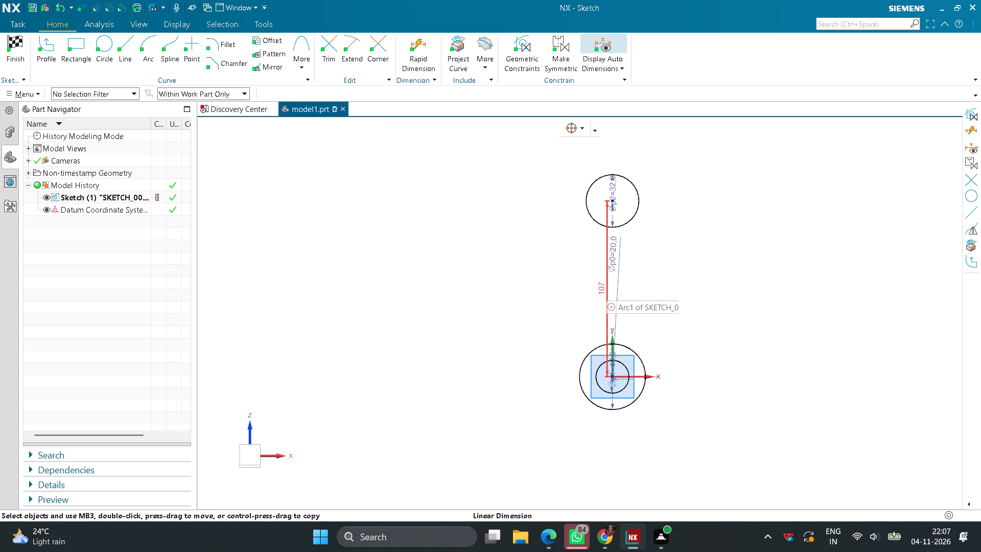
# Set the vertical distance between the upper circle's centre and the origin to 68 mm.
pyautogui.doubleClick(606, 287)
pyautogui.write('68')
pyautogui.press('Return')
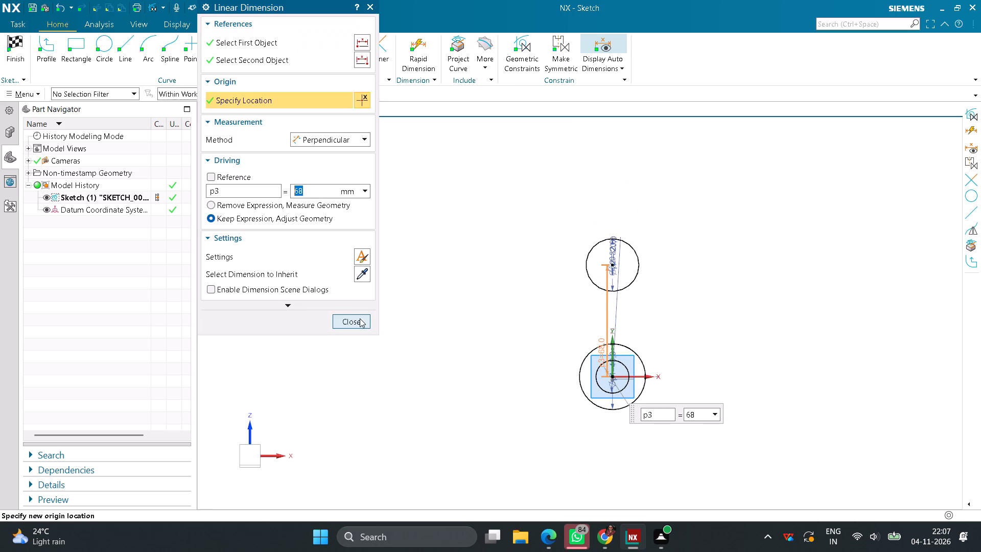
pyautogui.click(359, 318)
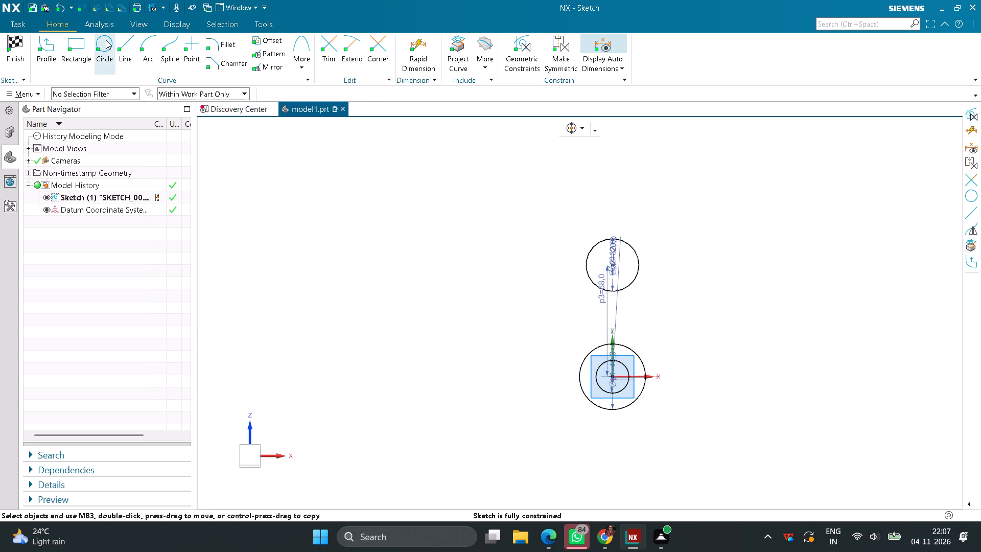
# Draw an 18 mm diameter circle concentric with the 32 mm upper circle.
pyautogui.click(106, 40)
pyautogui.scroll(6, 637, 273)
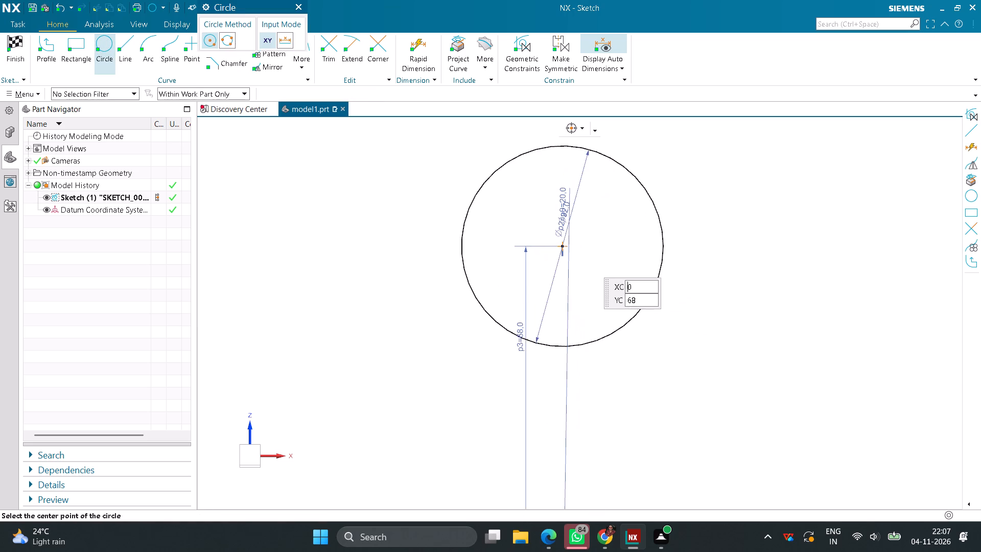
pyautogui.click(565, 248)
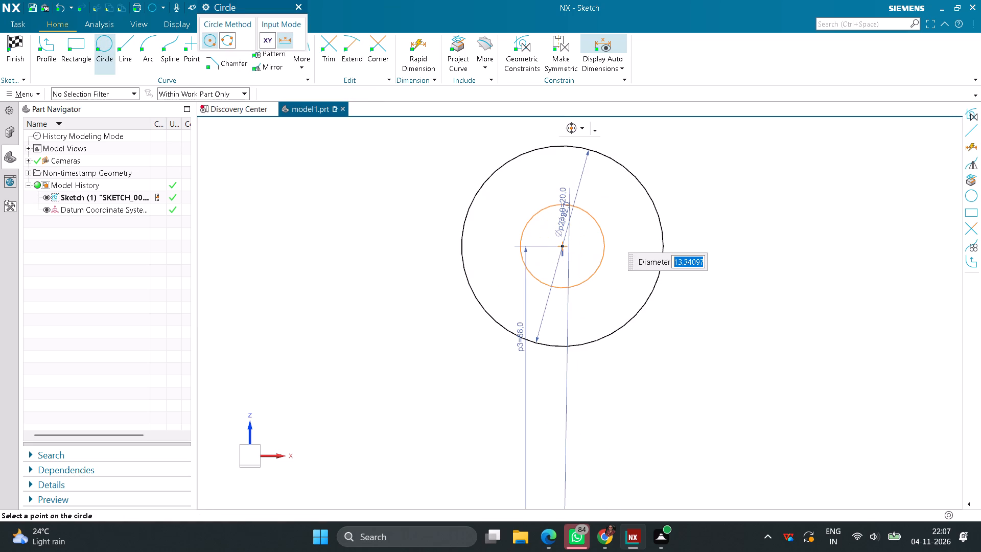
pyautogui.write('18')
pyautogui.press('Return')
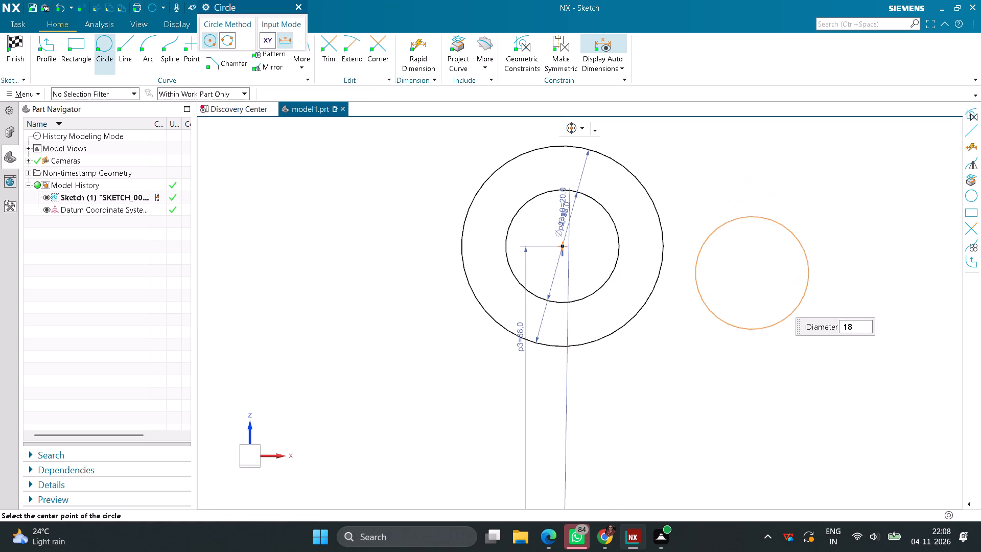
# Draw a 64 mm diameter circle concentric with the upper 32 mm and 18 mm circles.
pyautogui.middleClick(774, 291)
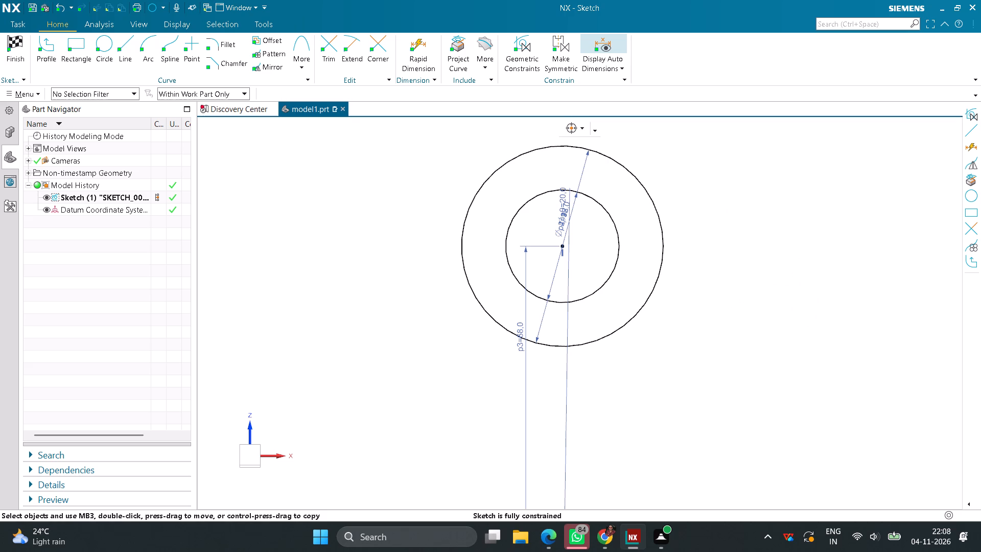
pyautogui.click(105, 51)
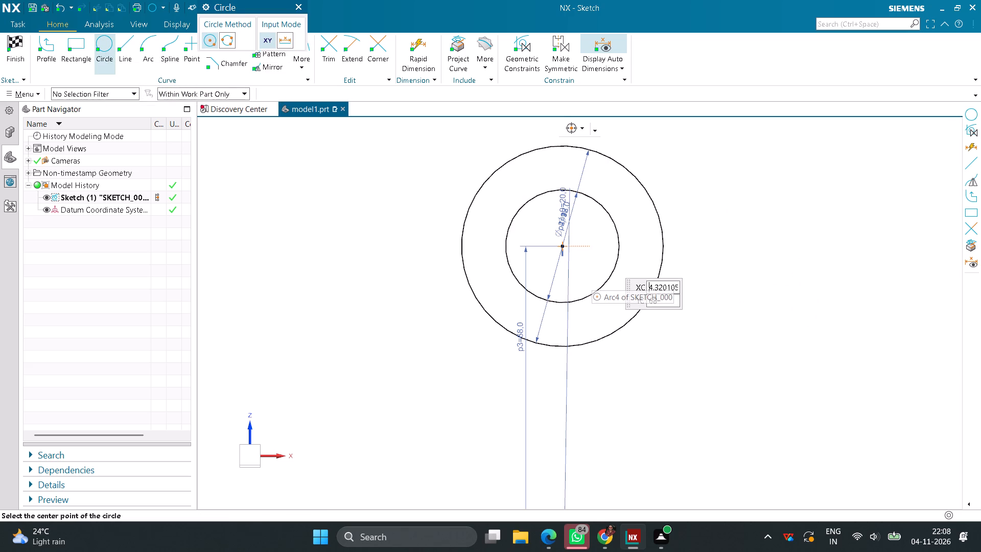
pyautogui.click(564, 243)
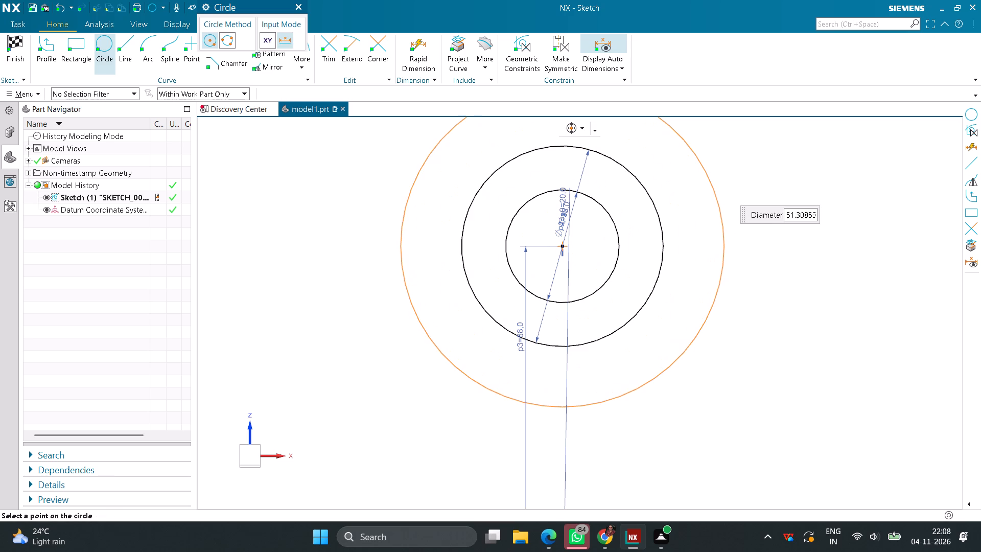
pyautogui.write('64')
pyautogui.press('Return')
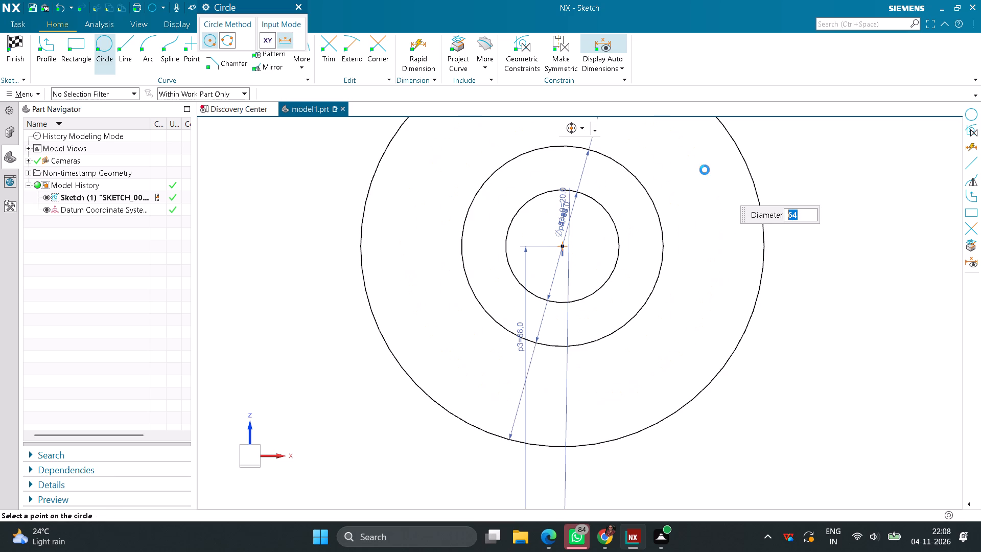
pyautogui.middleClick(787, 272)
# Sketch a vertical line about 45 mm long to the left of the 64 mm circle.
pyautogui.scroll(-3, 784, 267)
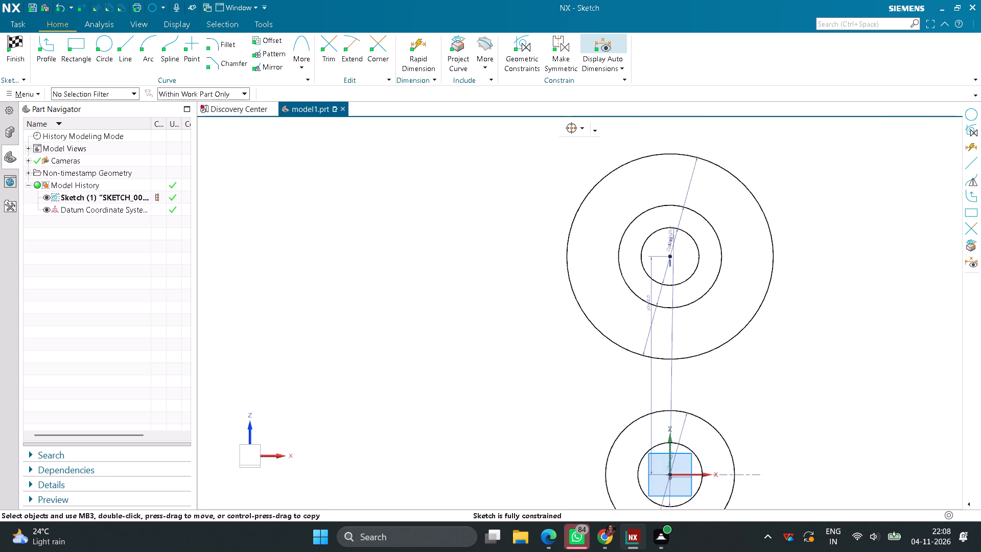
pyautogui.click(126, 44)
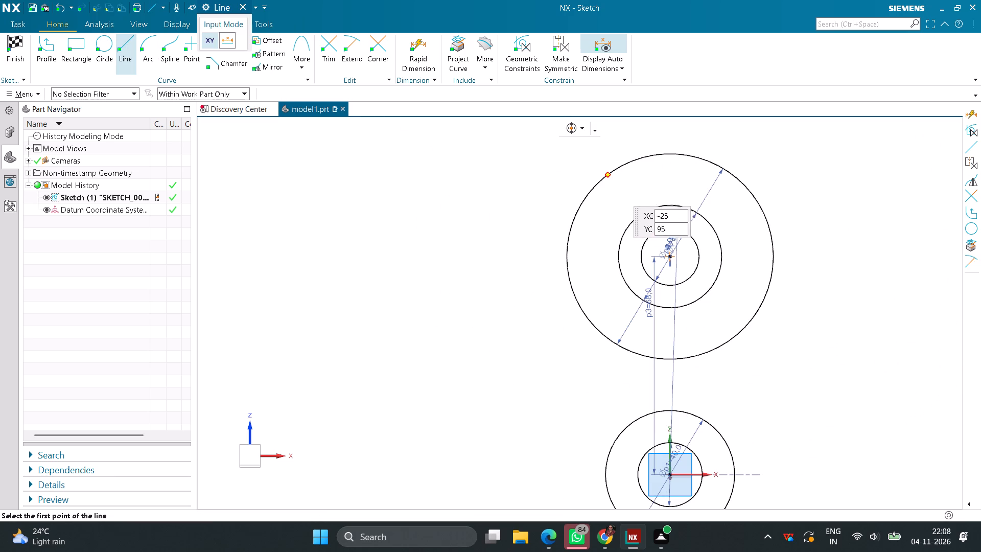
pyautogui.click(529, 149)
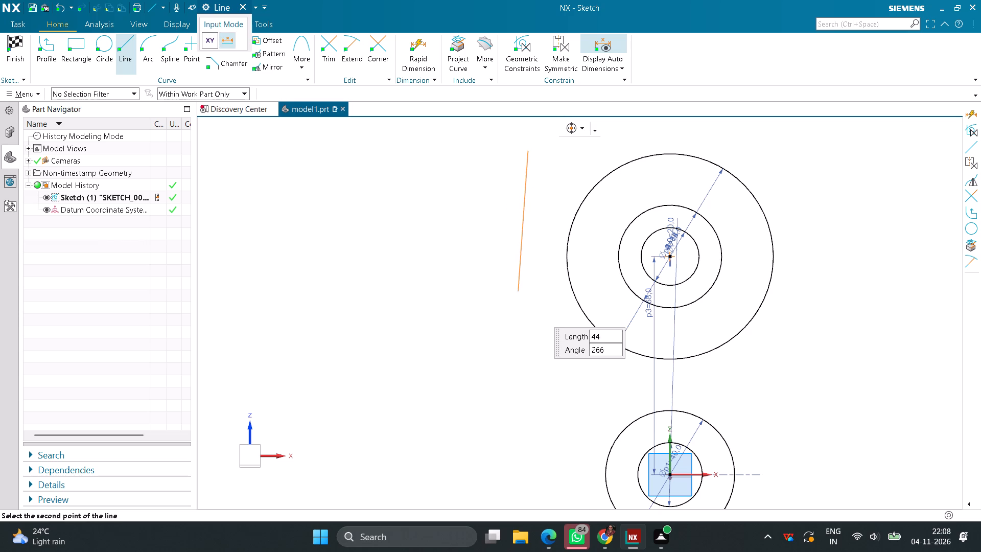
pyautogui.click(527, 296)
# Apply a tangent constraint between the new vertical line and the upper 32 mm circle.
pyautogui.click(531, 64)
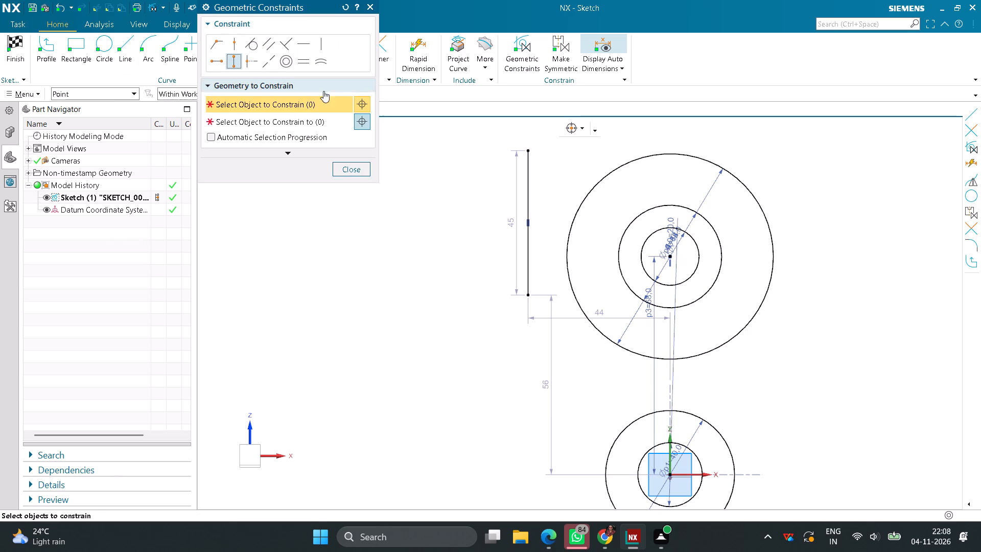
pyautogui.click(253, 45)
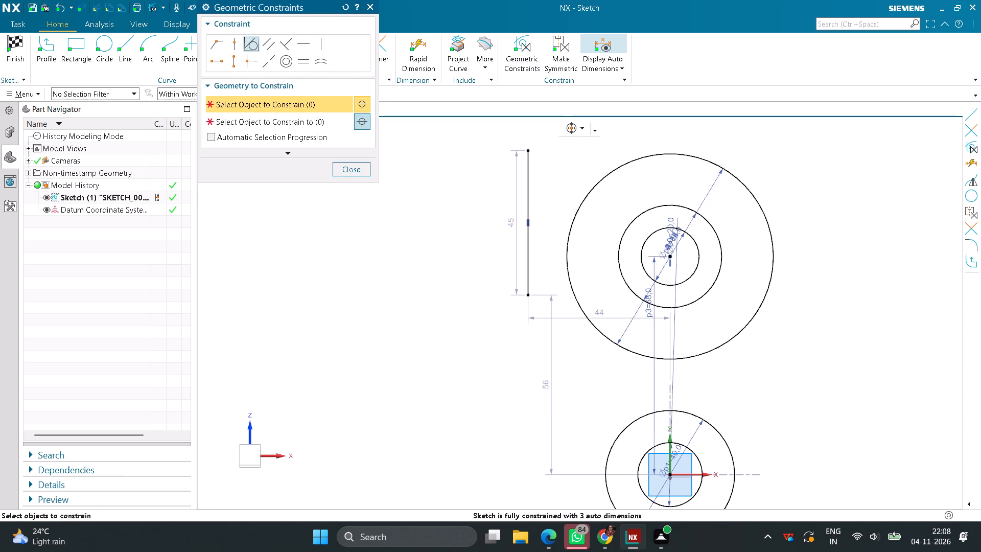
pyautogui.click(526, 242)
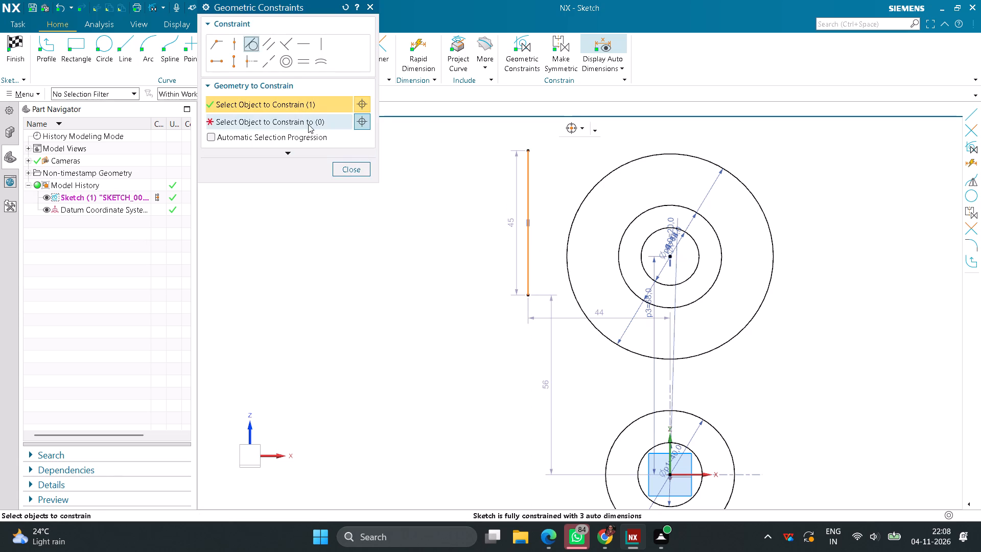
pyautogui.click(308, 124)
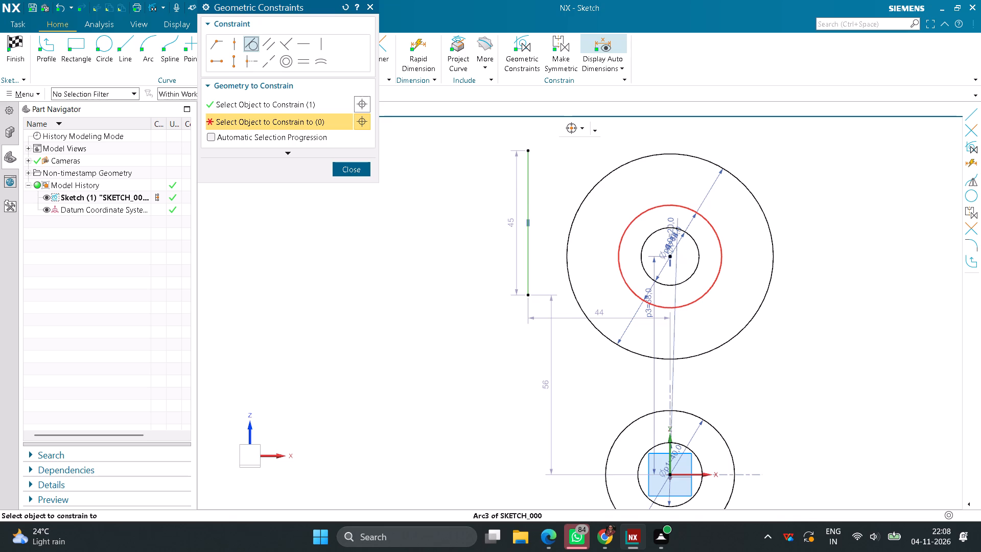
pyautogui.click(621, 263)
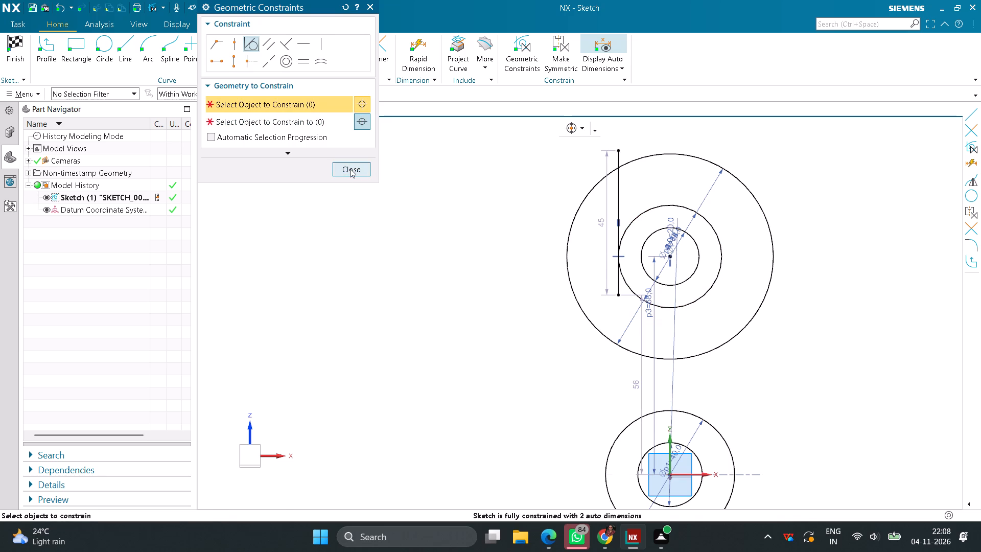
pyautogui.click(350, 169)
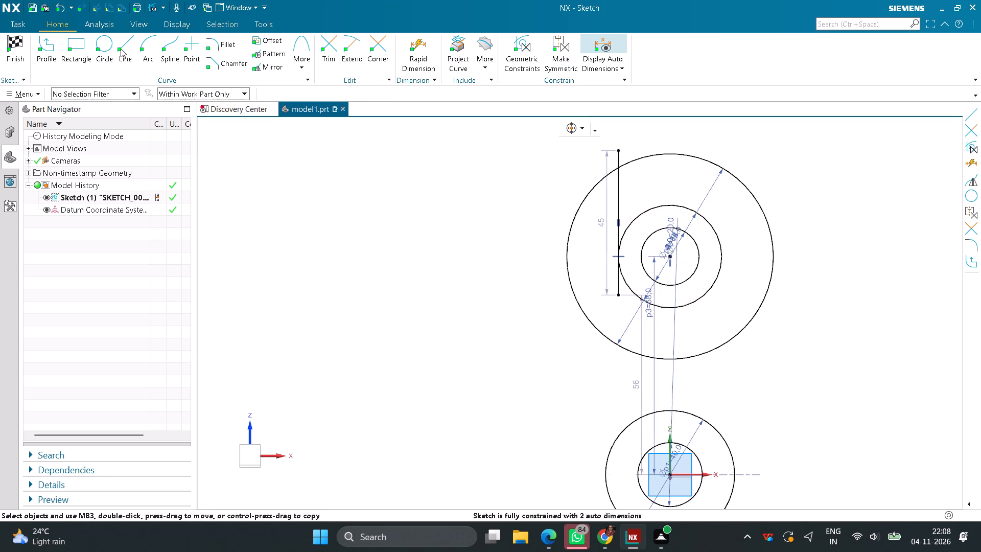
# Sketch a horizontal line about 50 mm long from the upper circles' centre leftward past the 64 mm circle.
pyautogui.click(121, 49)
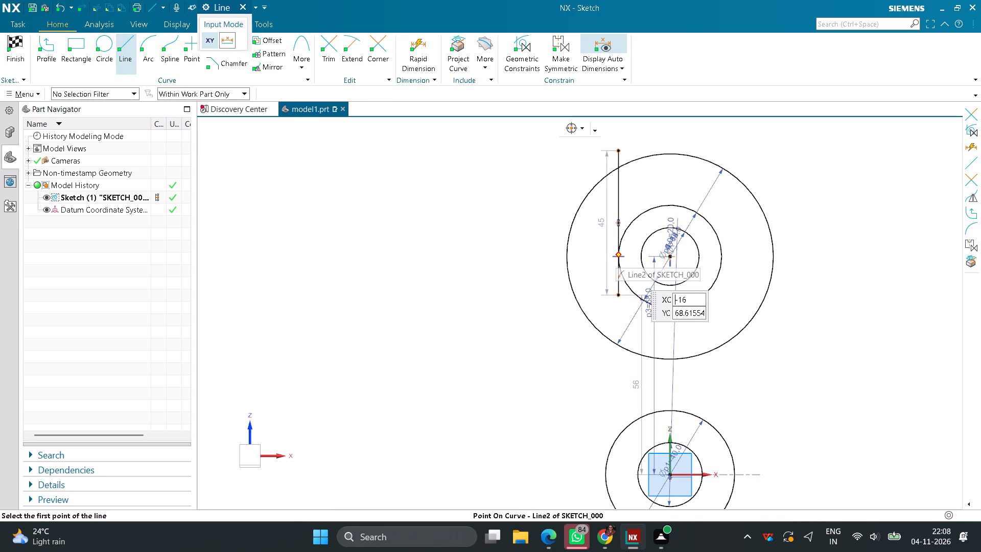
pyautogui.click(671, 255)
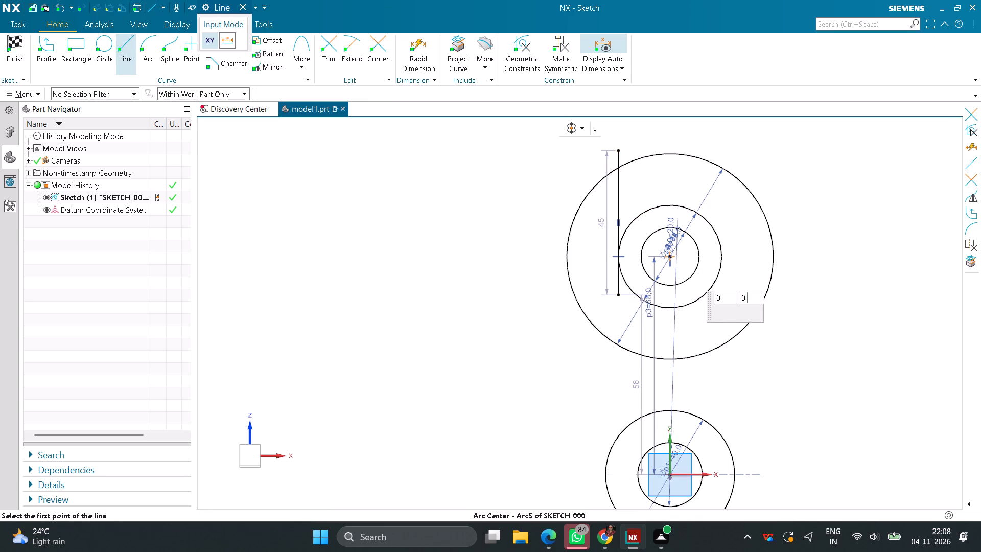
pyautogui.click(508, 254)
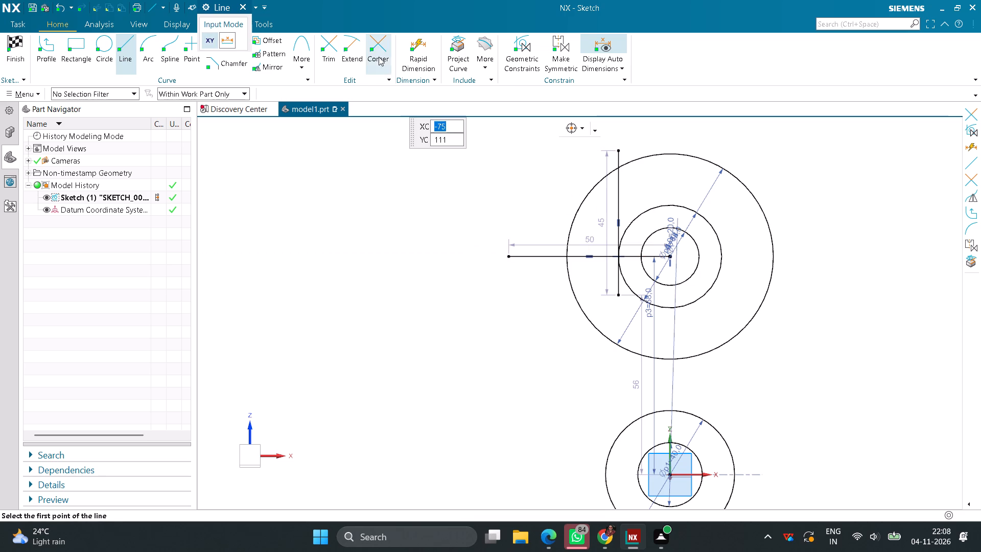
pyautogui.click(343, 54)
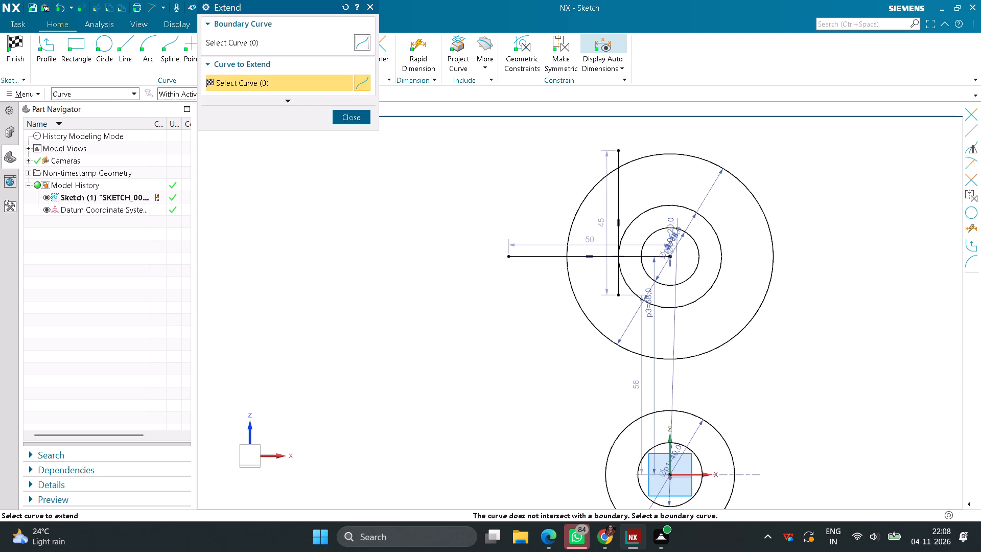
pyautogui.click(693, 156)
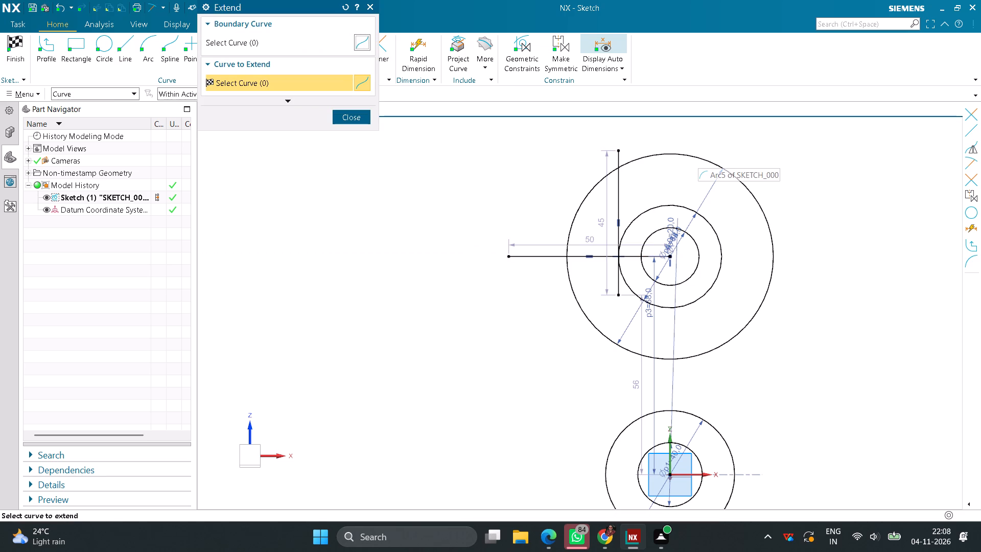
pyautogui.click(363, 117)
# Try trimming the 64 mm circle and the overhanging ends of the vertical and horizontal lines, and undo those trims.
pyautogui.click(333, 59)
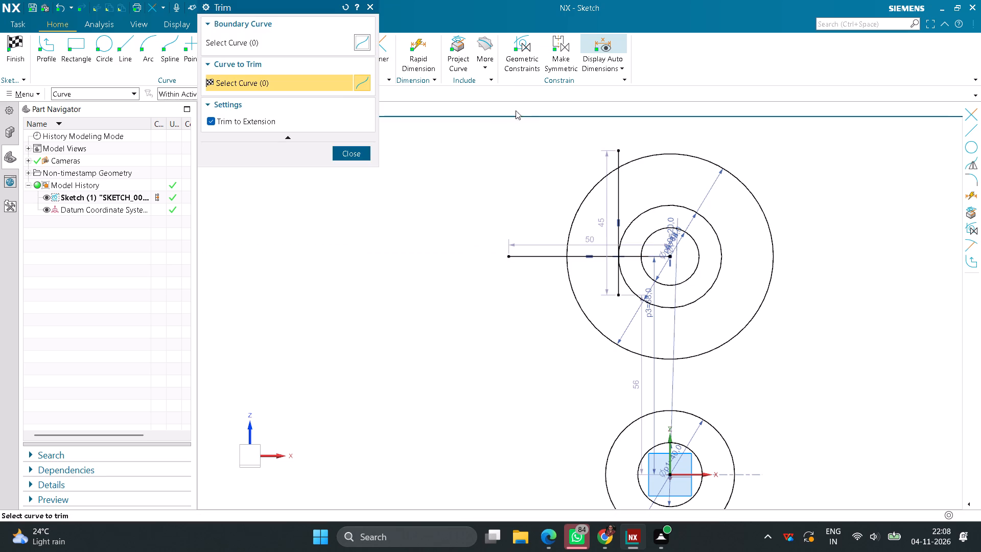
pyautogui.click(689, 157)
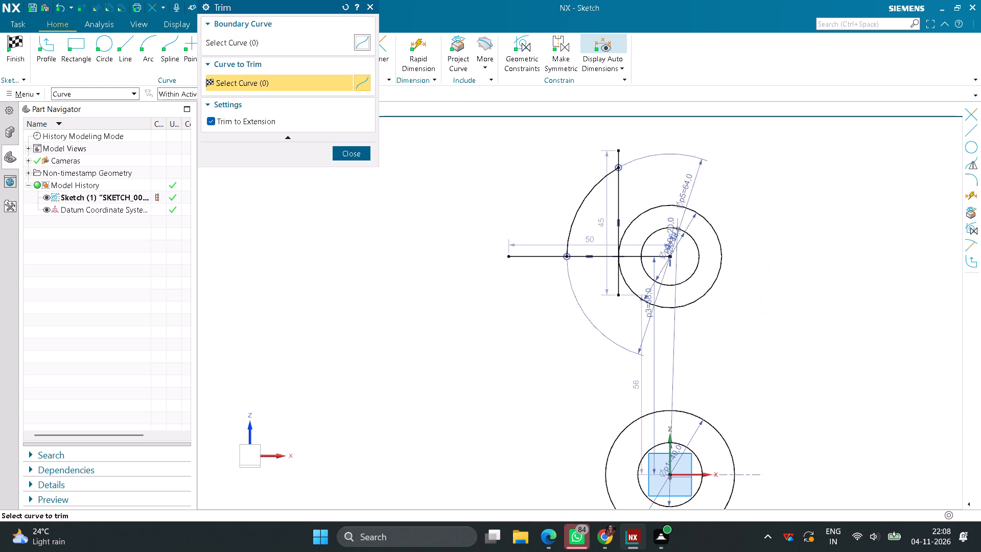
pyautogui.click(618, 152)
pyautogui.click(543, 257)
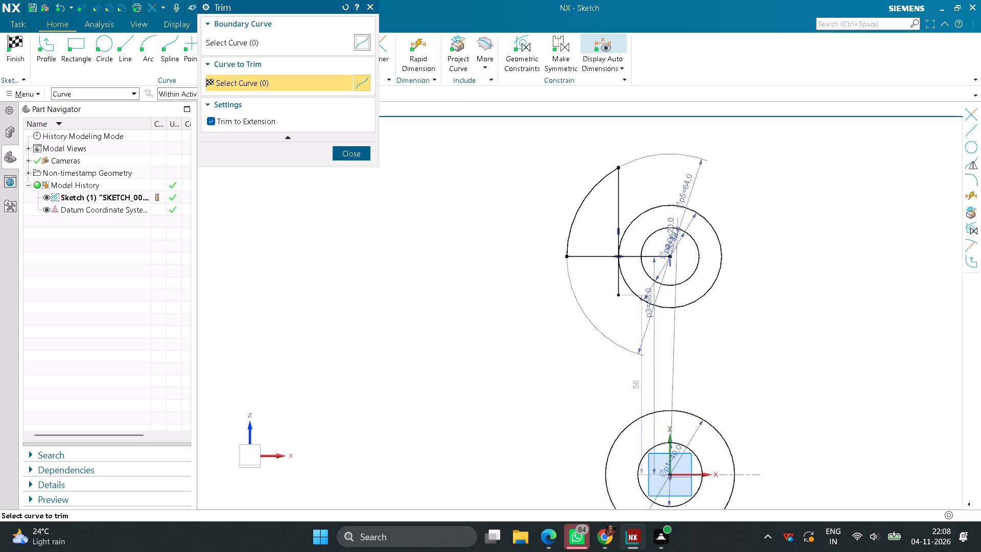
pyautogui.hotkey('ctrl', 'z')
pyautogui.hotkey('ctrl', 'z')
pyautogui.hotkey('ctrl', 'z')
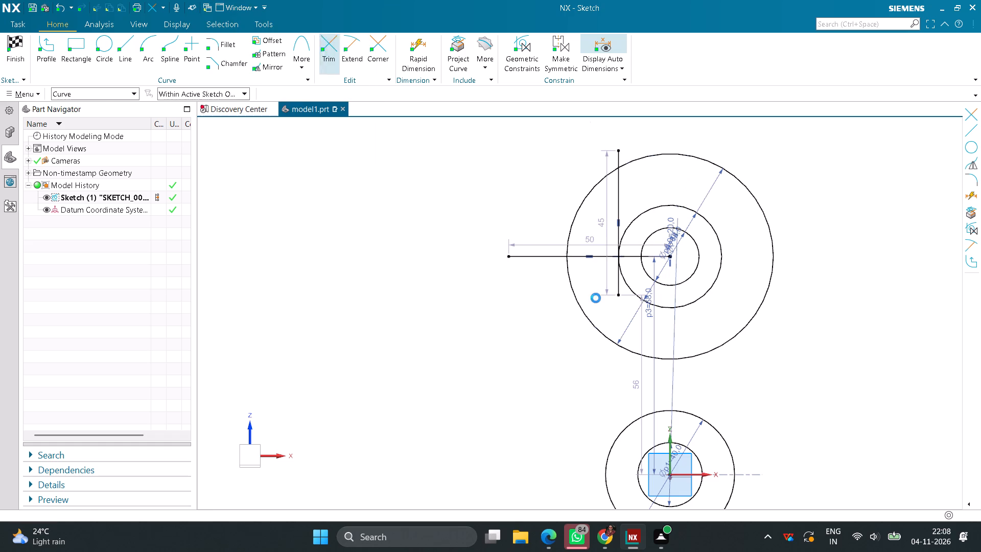
# Sketch a vertical line about 36 mm long from the upper circles' centre upward past the 64 mm circle.
pyautogui.click(119, 55)
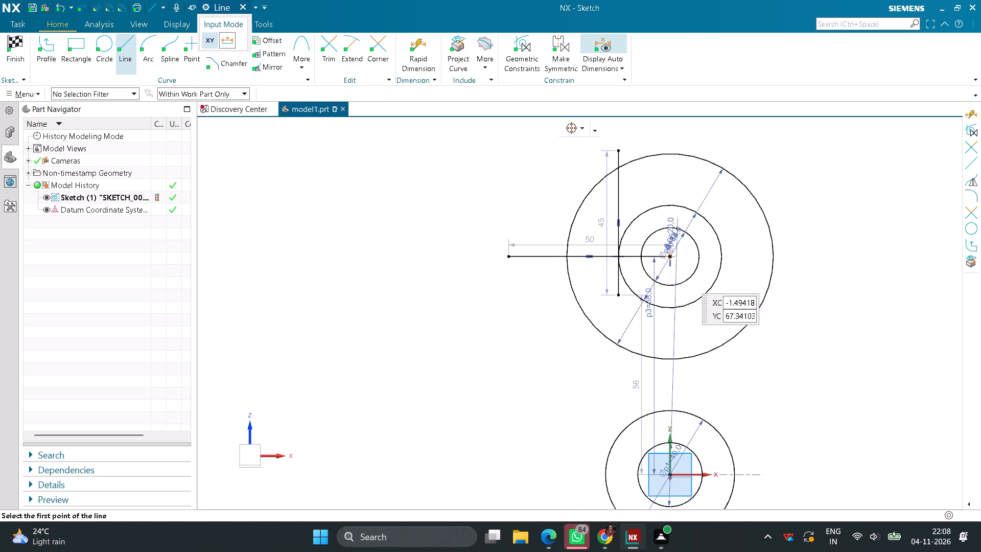
pyautogui.moveTo(667, 259); pyautogui.dragTo(669, 251)
pyautogui.click(671, 141)
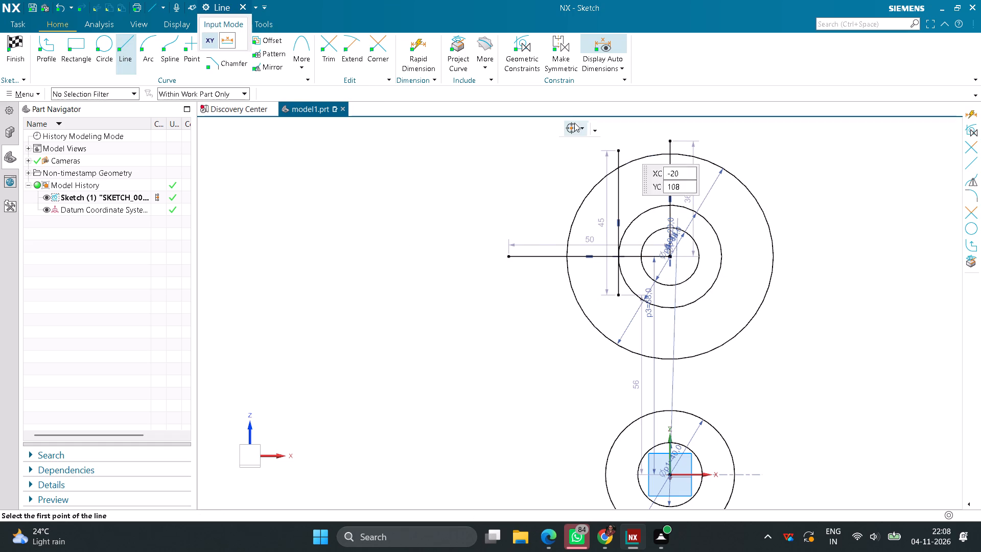
# Trim the 64 mm circle to its upper-left quarter arc and cut the line ends beyond the arc and below the horizontal line.
pyautogui.click(332, 50)
pyautogui.scroll(4, 624, 155)
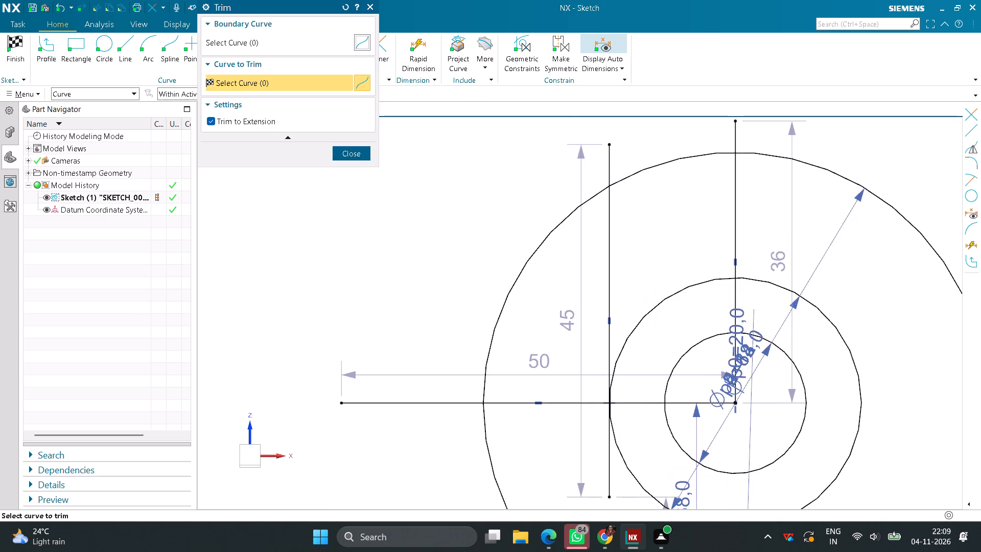
pyautogui.click(608, 172)
pyautogui.click(734, 139)
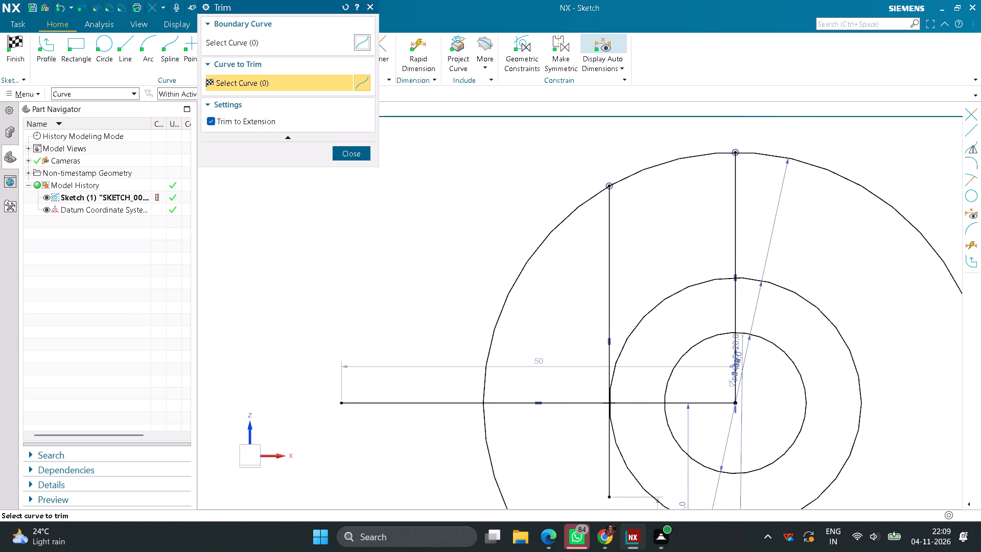
pyautogui.click(762, 152)
pyautogui.click(420, 406)
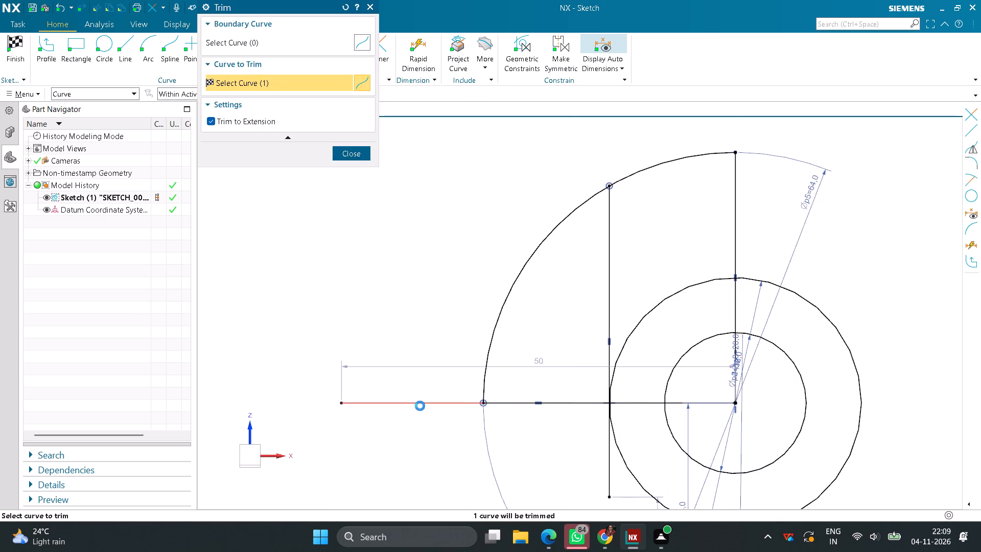
pyautogui.click(605, 450)
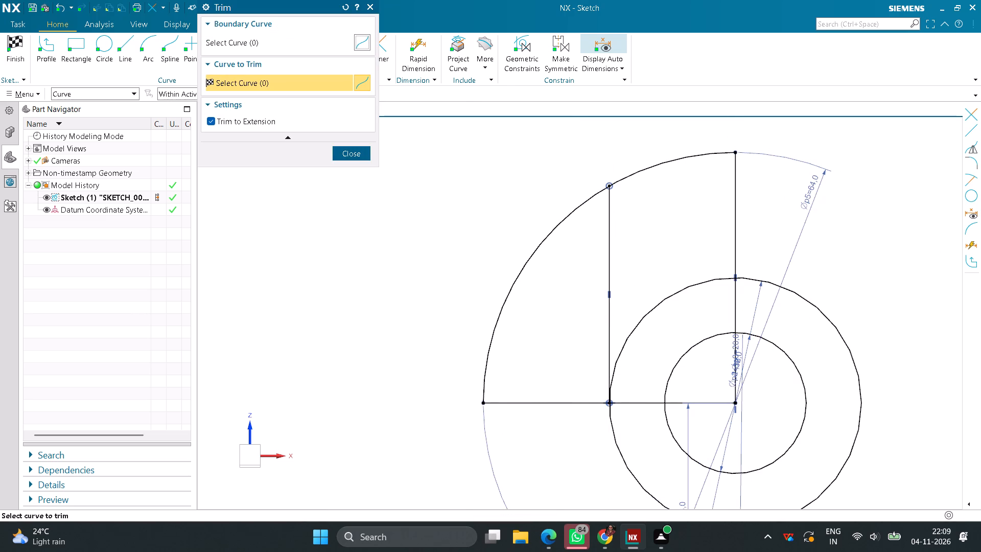
# Trim away the upper-left quarter of the 32 mm circle and the whole horizontal construction line.
pyautogui.click(663, 300)
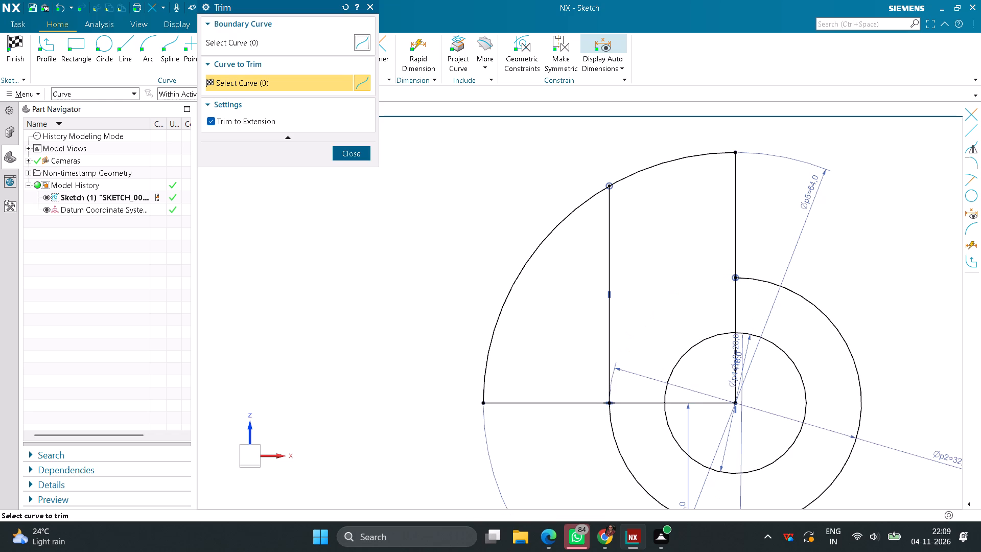
pyautogui.click(649, 405)
pyautogui.click(696, 404)
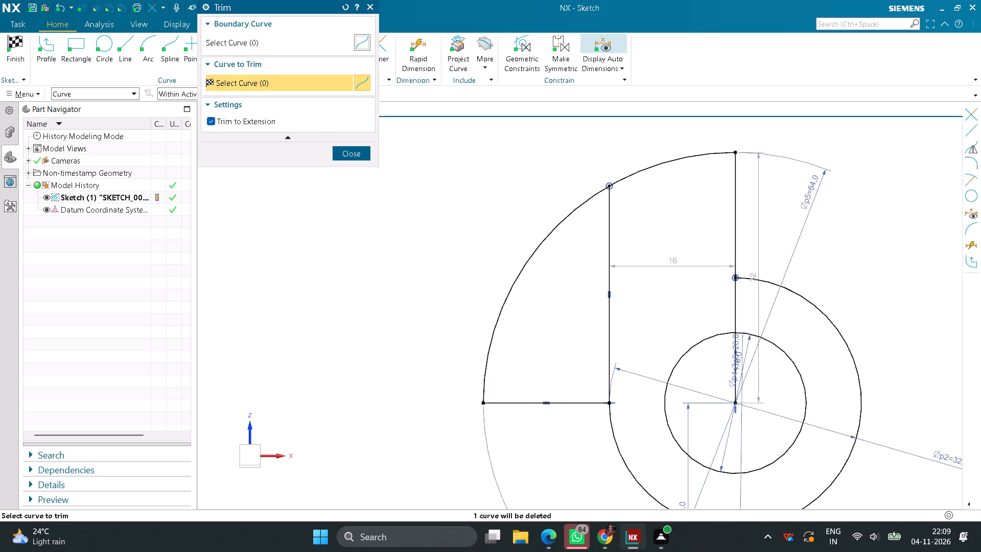
pyautogui.click(579, 404)
pyautogui.click(357, 157)
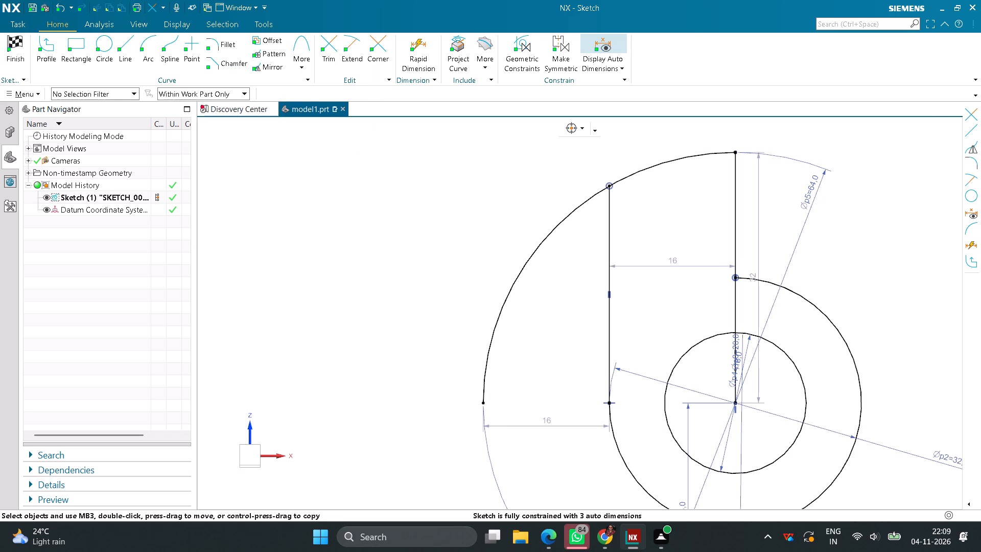
# Make the horizontal 16 mm dimension from the 64 mm arc's lower end to the tangent line driving, with Keep Expression, Adjust Geometry.
pyautogui.scroll(-2, 403, 236)
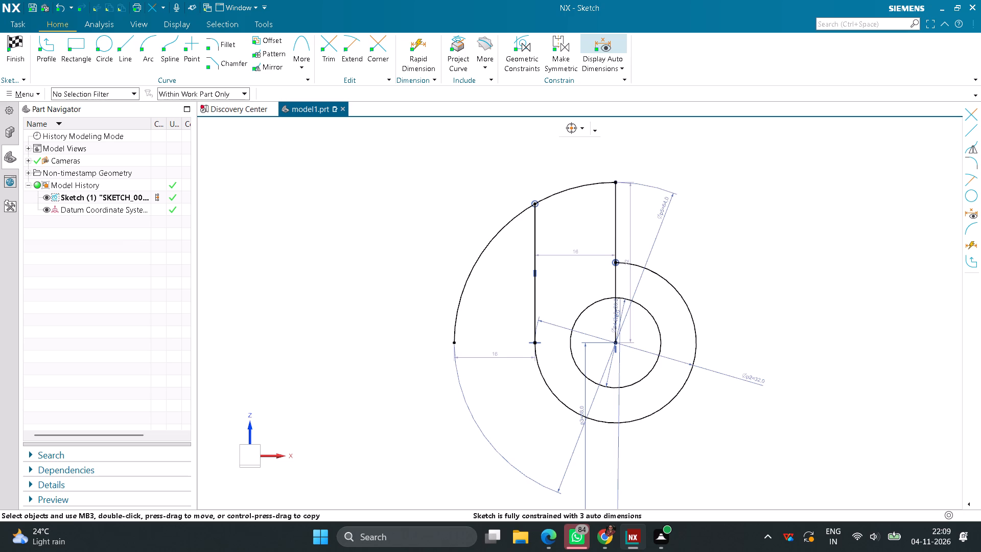
pyautogui.click(500, 356)
pyautogui.click(499, 355)
pyautogui.doubleClick(499, 355)
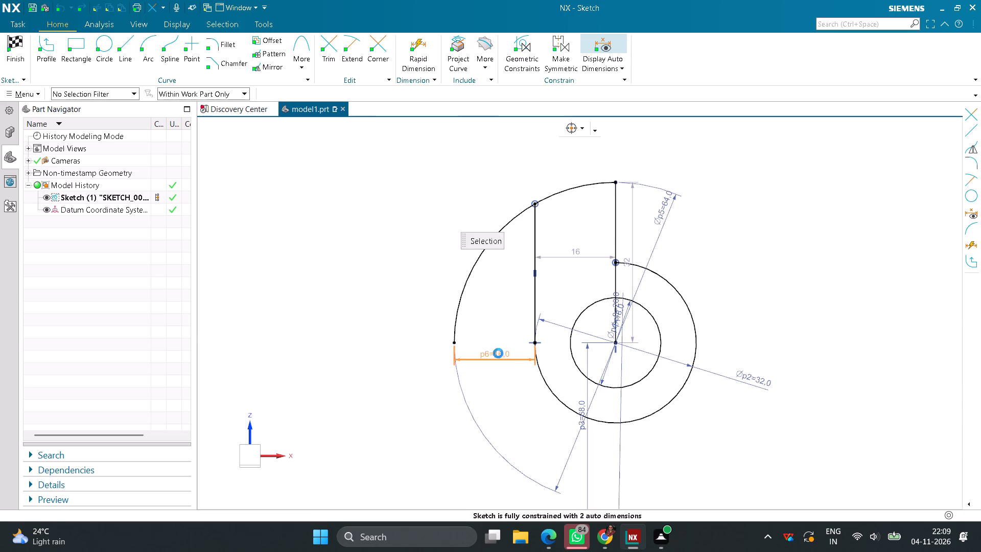
pyautogui.click(246, 214)
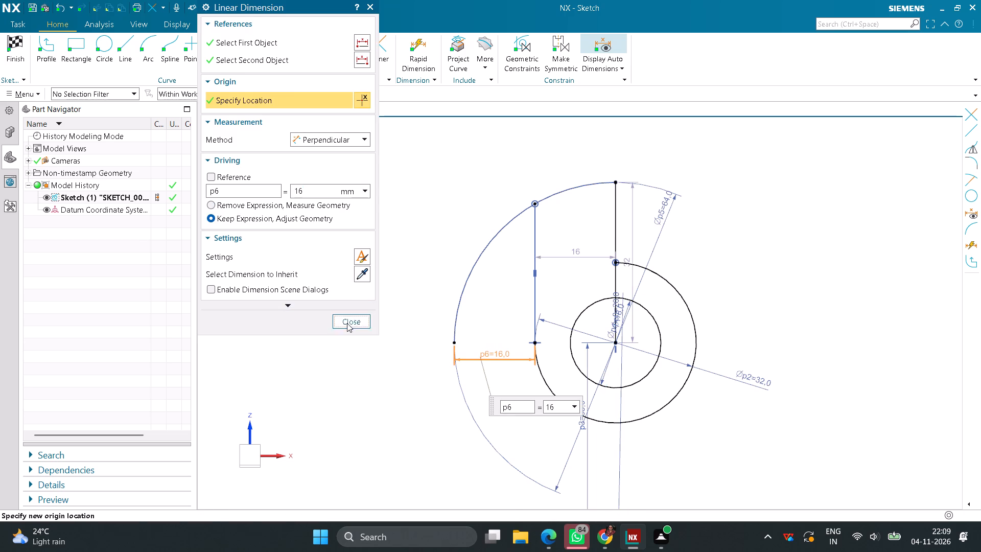
pyautogui.click(347, 323)
# Make the 16 mm dimension between the two vertical lines and the 32 mm vertical dimension driving, with Keep Expression, Adjust Geometry.
pyautogui.doubleClick(588, 256)
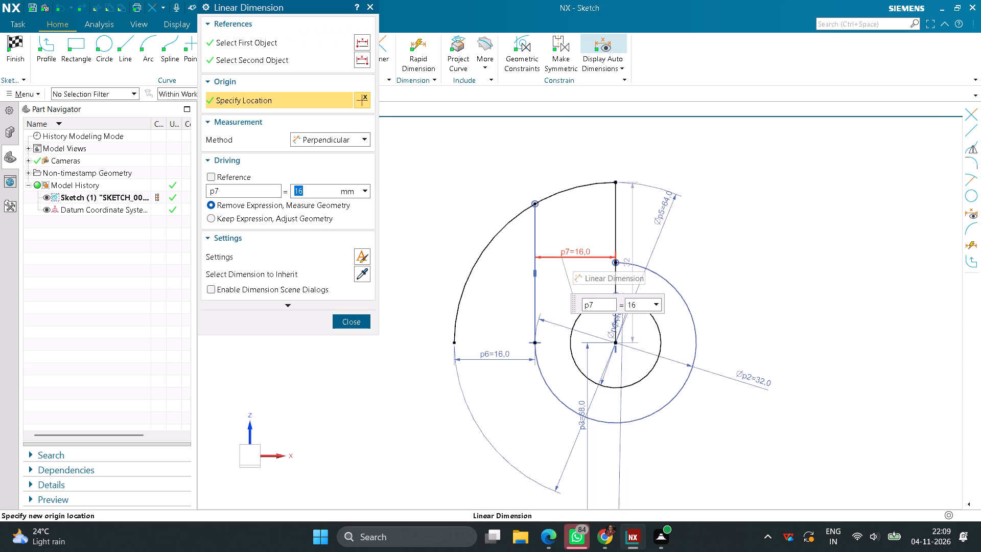
pyautogui.click(269, 223)
pyautogui.click(360, 316)
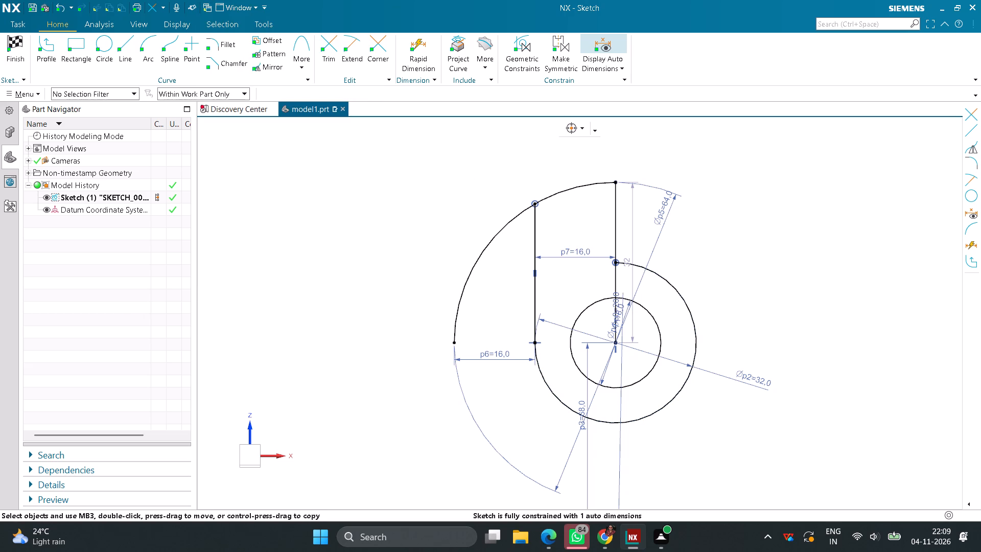
pyautogui.doubleClick(632, 243)
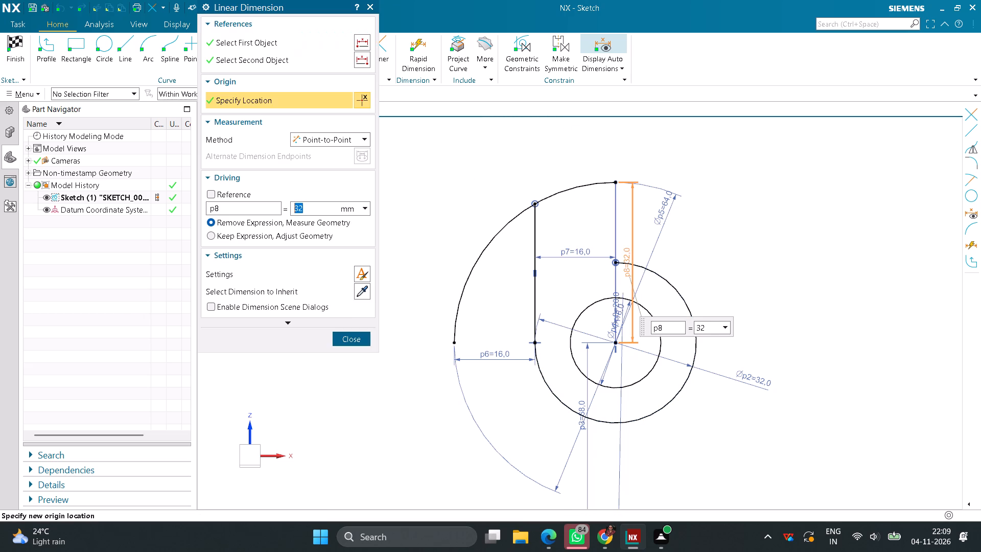
pyautogui.click(252, 233)
pyautogui.click(342, 334)
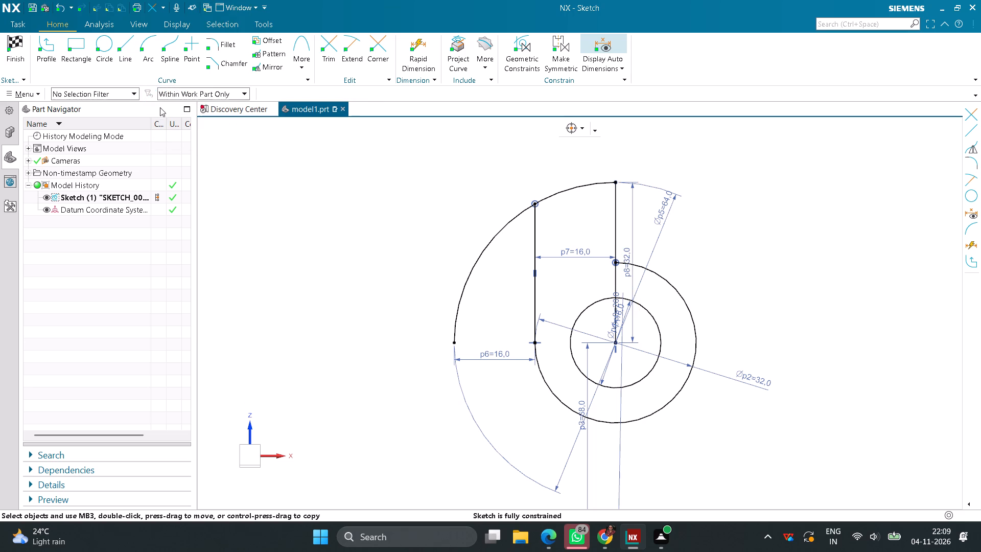
# Sketch a 68 mm vertical line from the 64 mm arc's lower end down to the level of the lower circles' centre.
pyautogui.click(124, 51)
pyautogui.scroll(-7, 381, 319)
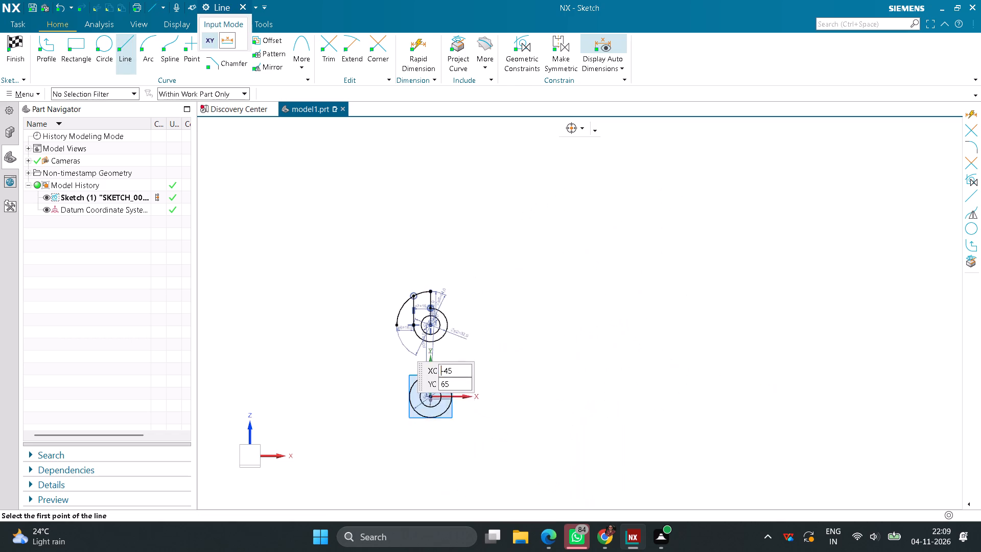
pyautogui.scroll(6, 385, 373)
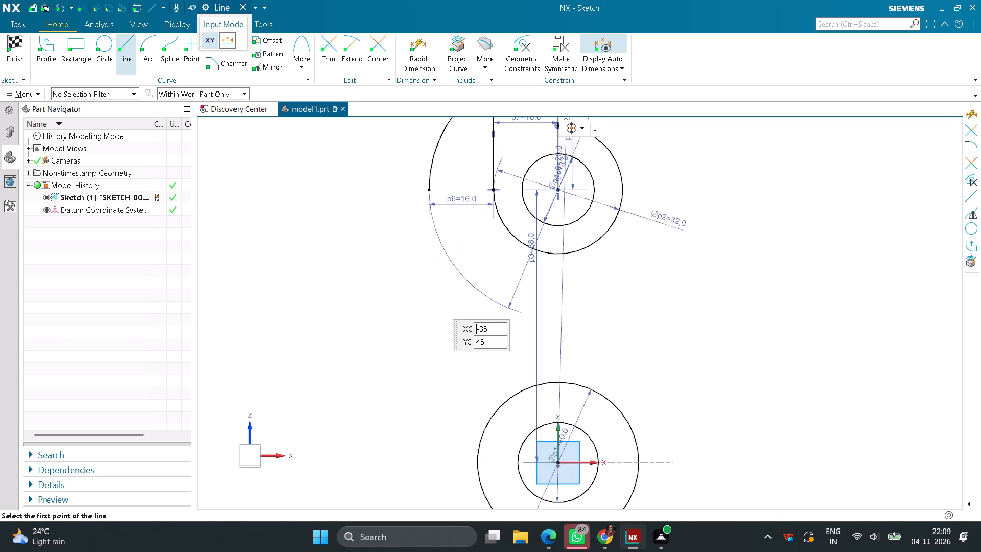
pyautogui.click(428, 187)
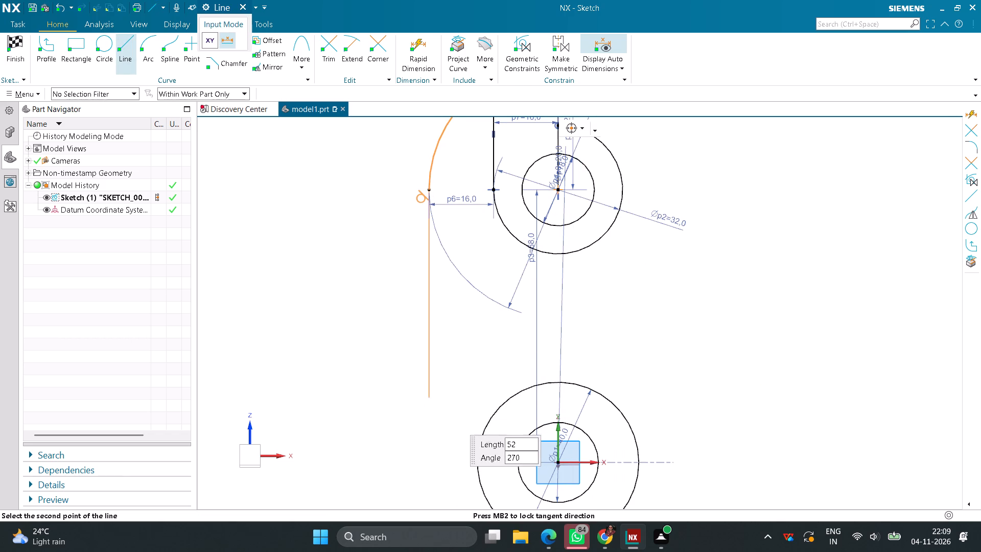
pyautogui.click(435, 463)
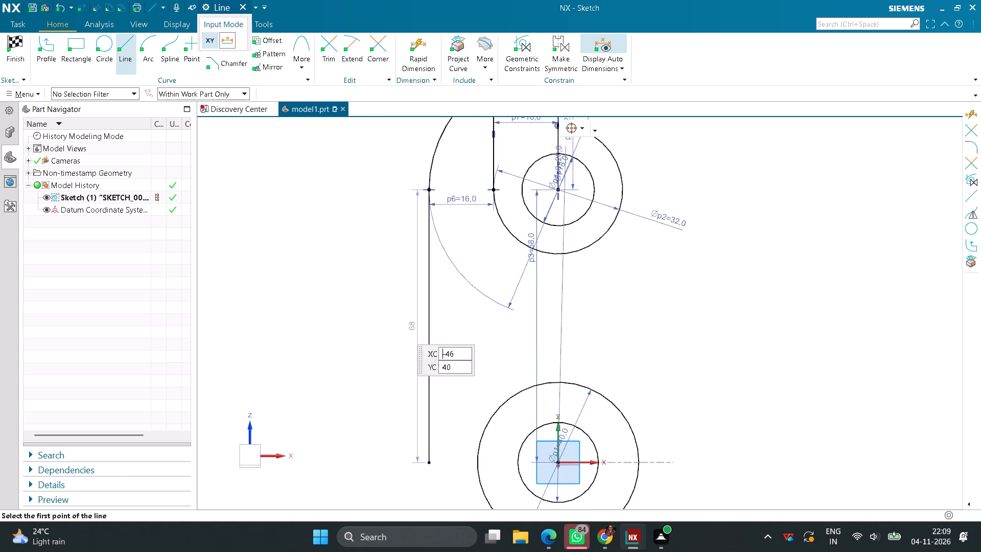
# Sketch a 16 mm diameter circle with its centre about 27 mm to the left of the 68 mm line's lower end.
pyautogui.click(100, 48)
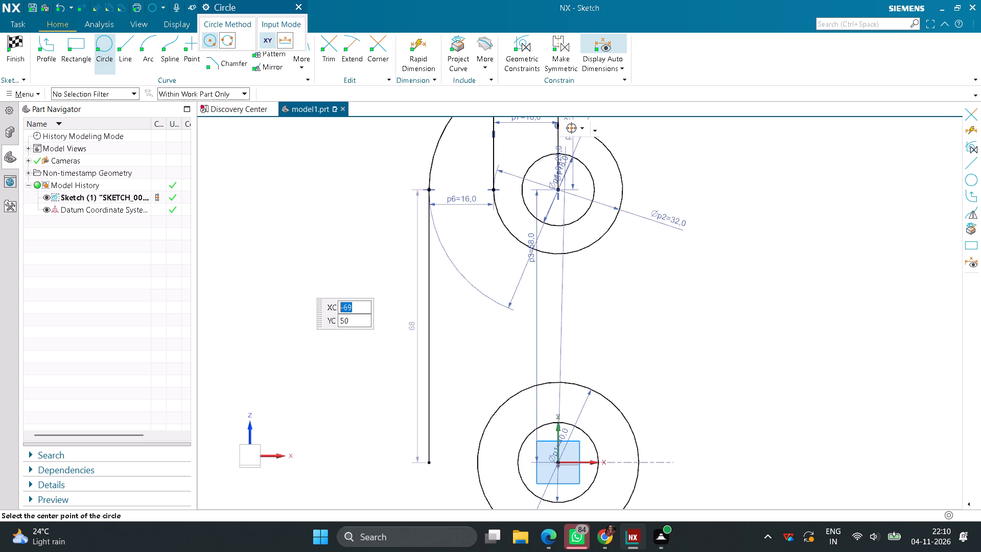
pyautogui.scroll(-3, 367, 417)
pyautogui.scroll(-4, 377, 370)
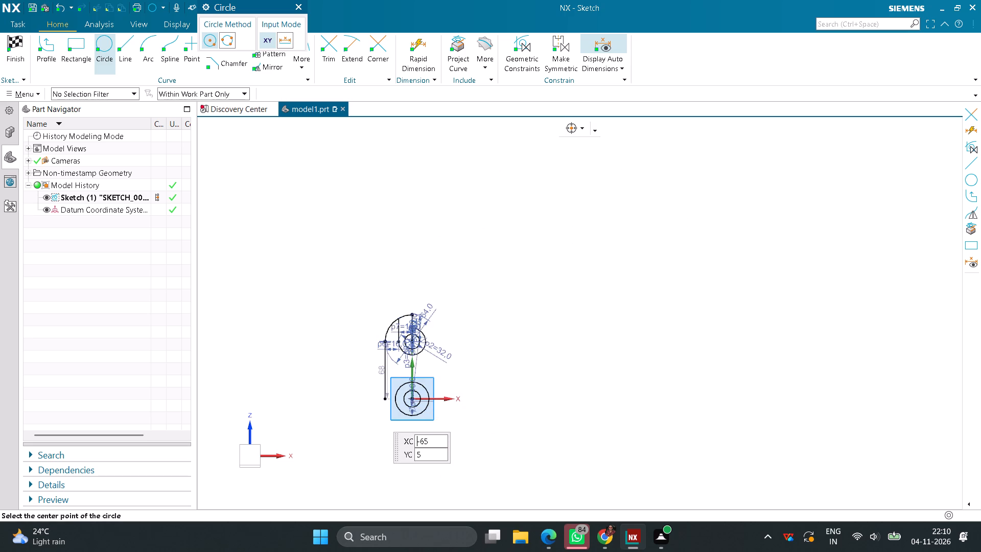
pyautogui.scroll(6, 358, 399)
pyautogui.click(377, 387)
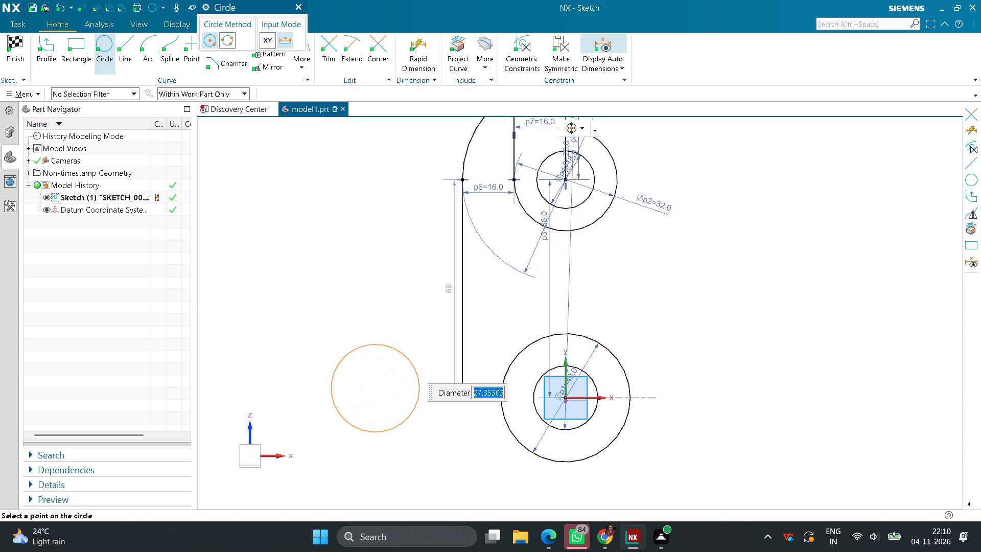
pyautogui.write('16')
pyautogui.press('Return')
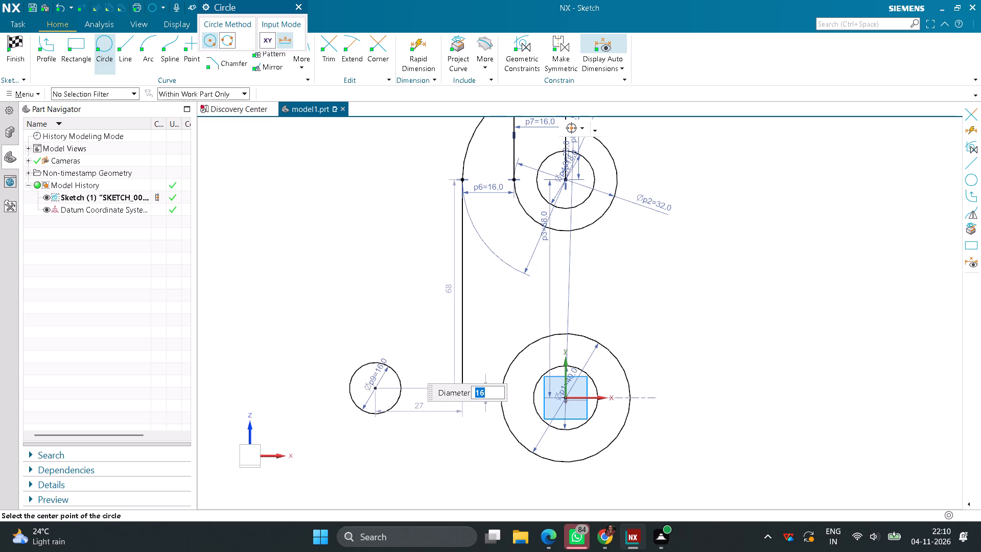
pyautogui.middleClick(345, 234)
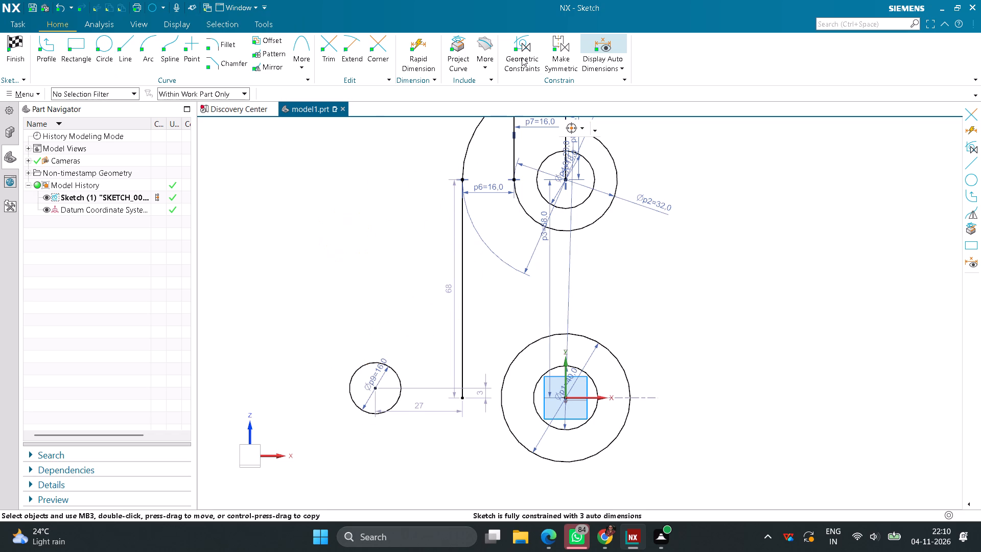
# Constrain the 16 mm circle's centre to horizontal alignment with the lower concentric circles' centre.
pyautogui.click(522, 57)
pyautogui.click(224, 64)
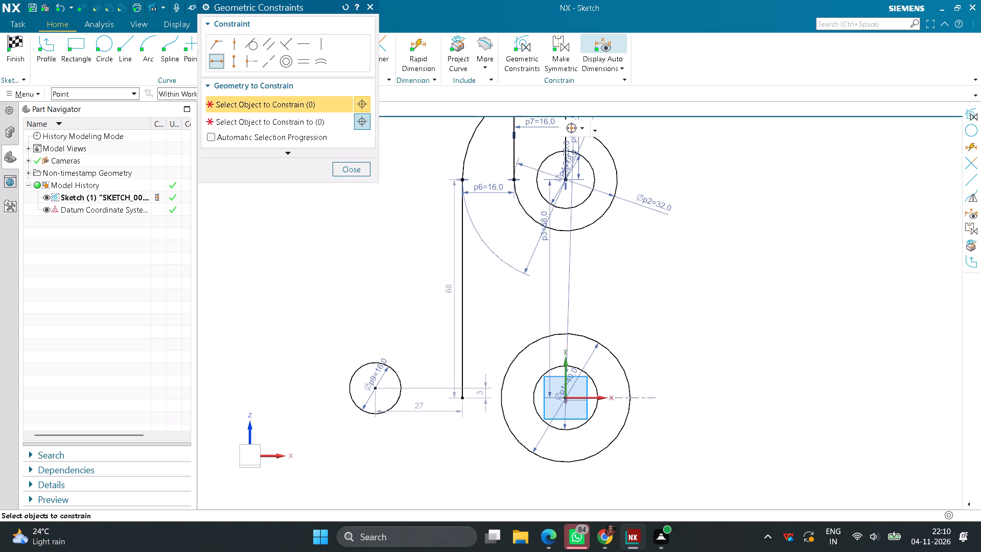
pyautogui.click(375, 390)
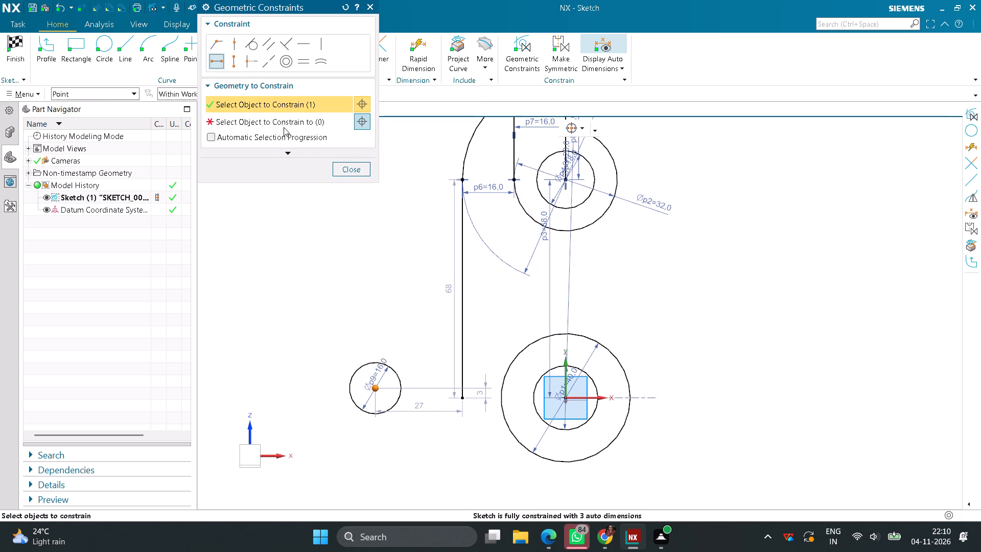
pyautogui.click(281, 122)
pyautogui.click(566, 396)
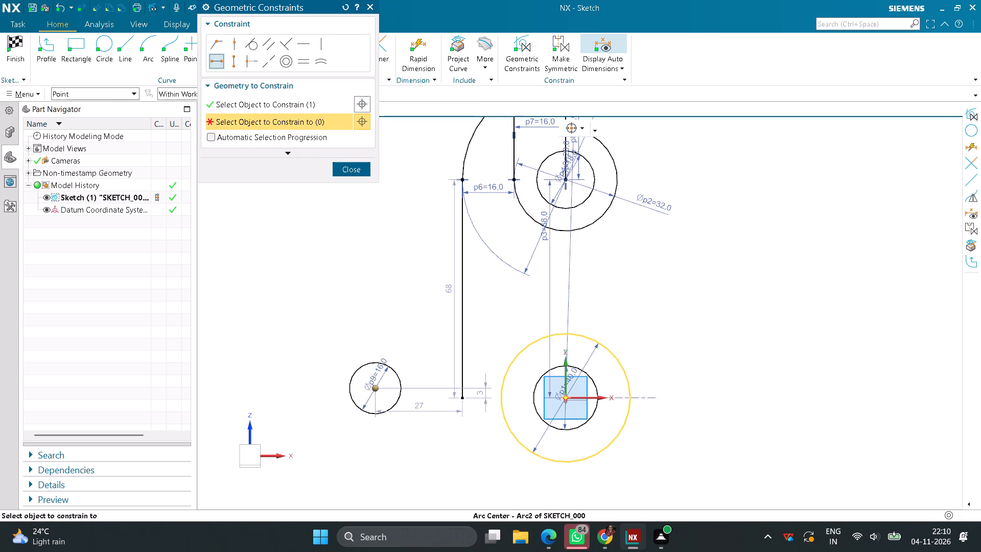
pyautogui.click(343, 171)
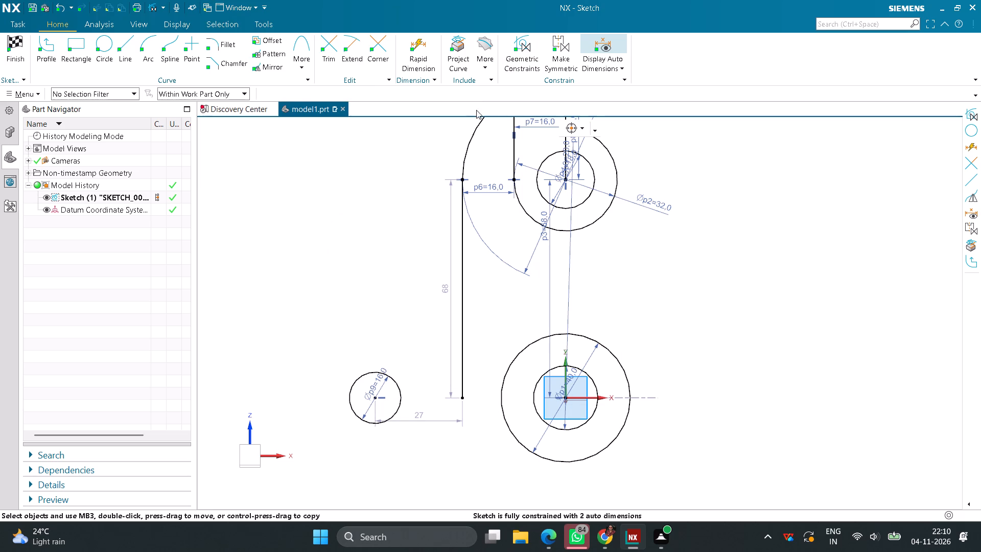
# Dimension the 16 mm circle's centre 43.5 mm horizontally from the sketch's vertical axis.
pyautogui.click(424, 51)
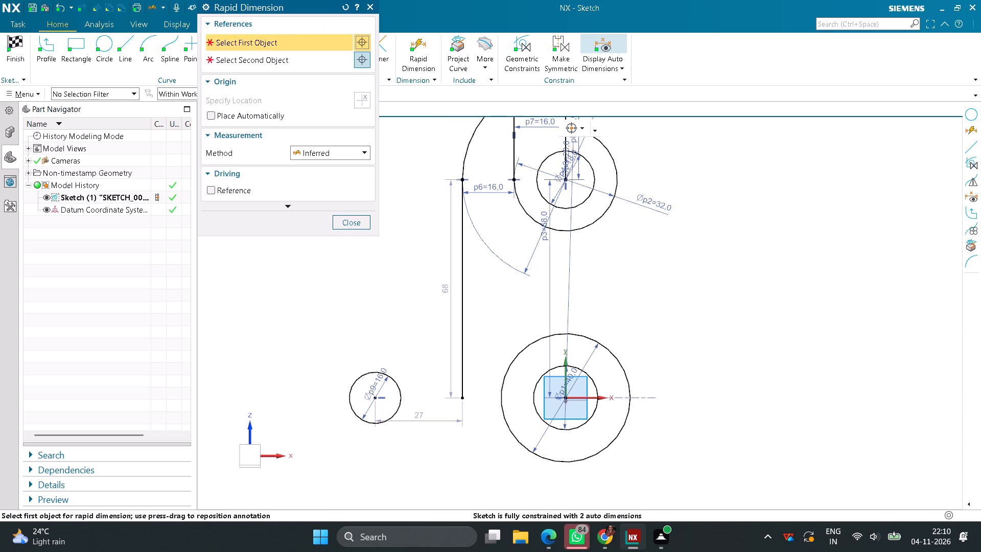
pyautogui.click(378, 399)
pyautogui.click(563, 382)
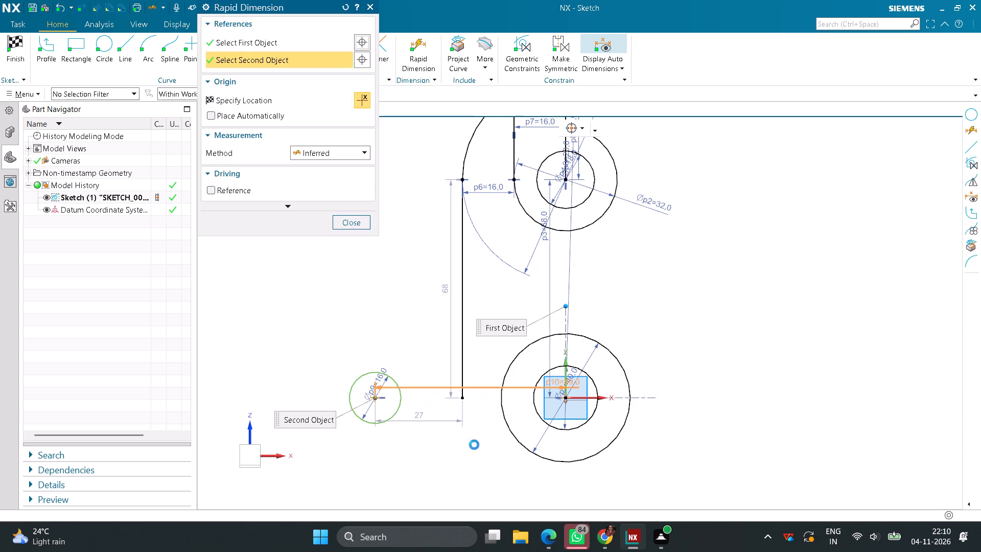
pyautogui.click(453, 470)
pyautogui.write('43.5')
pyautogui.press('Return')
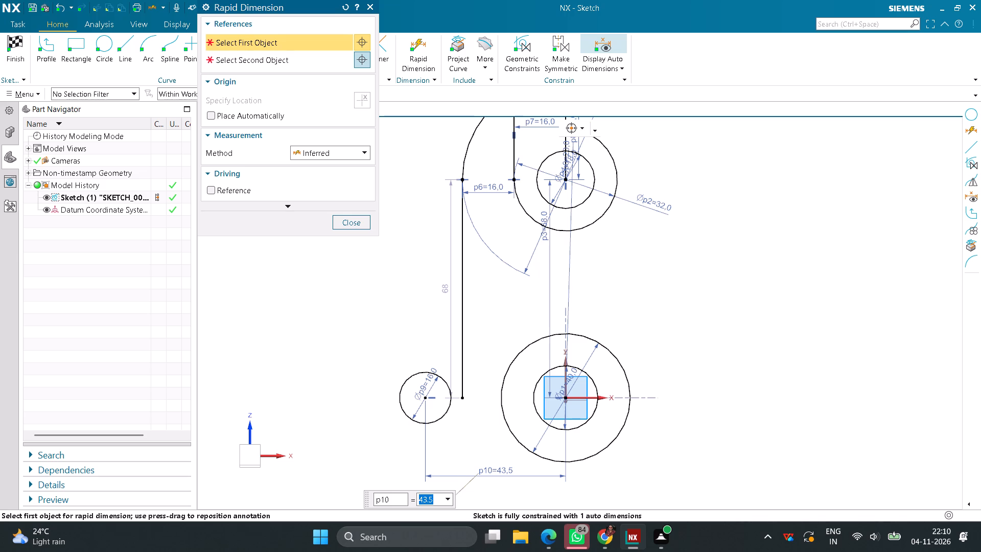
pyautogui.click(348, 225)
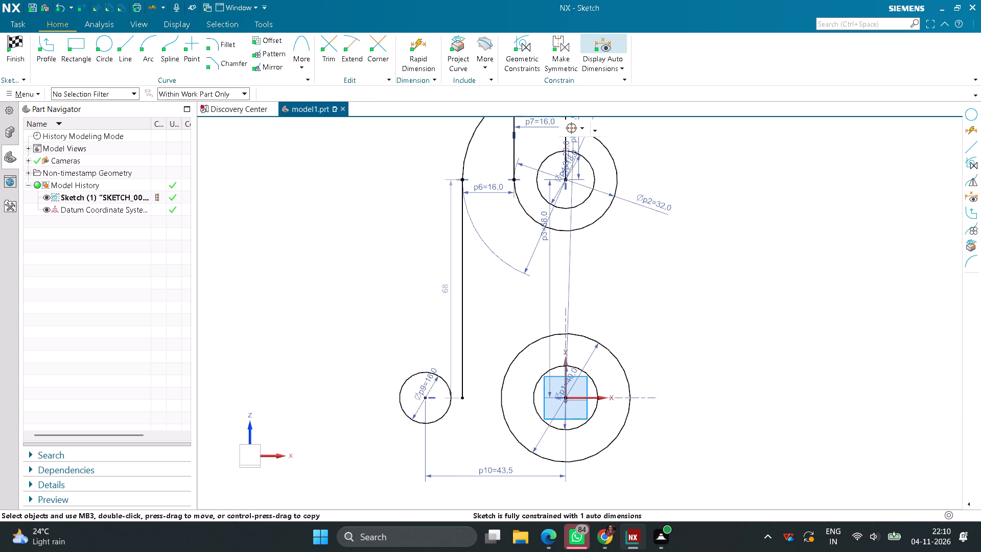
# Sketch two slanted lines, about 42 mm long above the 16 mm circle and about 45 mm long below it.
pyautogui.click(119, 36)
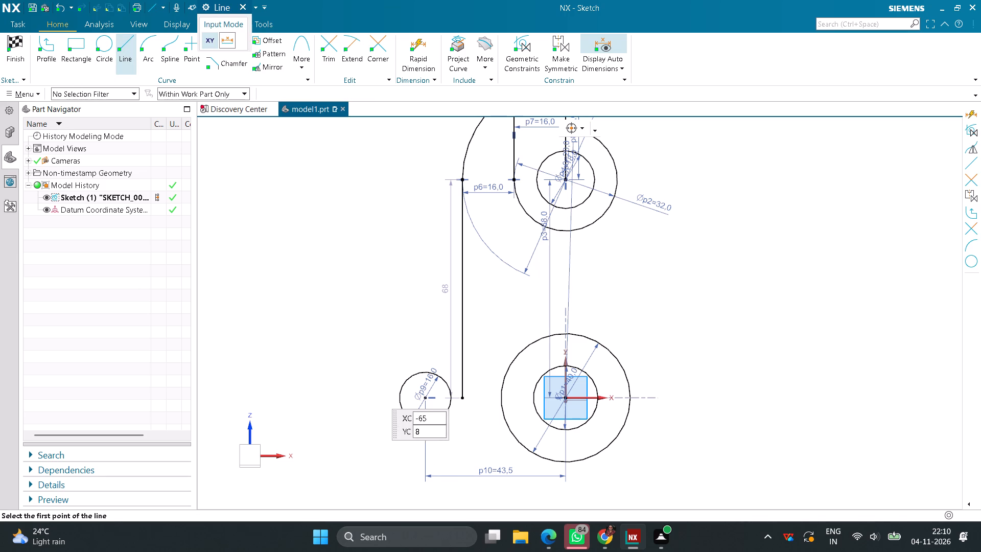
pyautogui.click(356, 373)
pyautogui.click(483, 325)
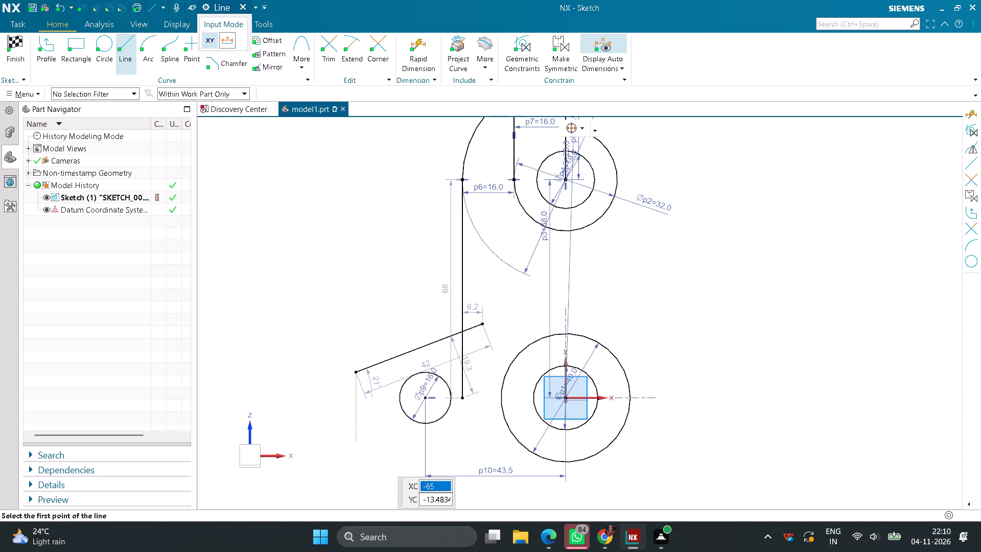
pyautogui.click(362, 441)
pyautogui.click(491, 496)
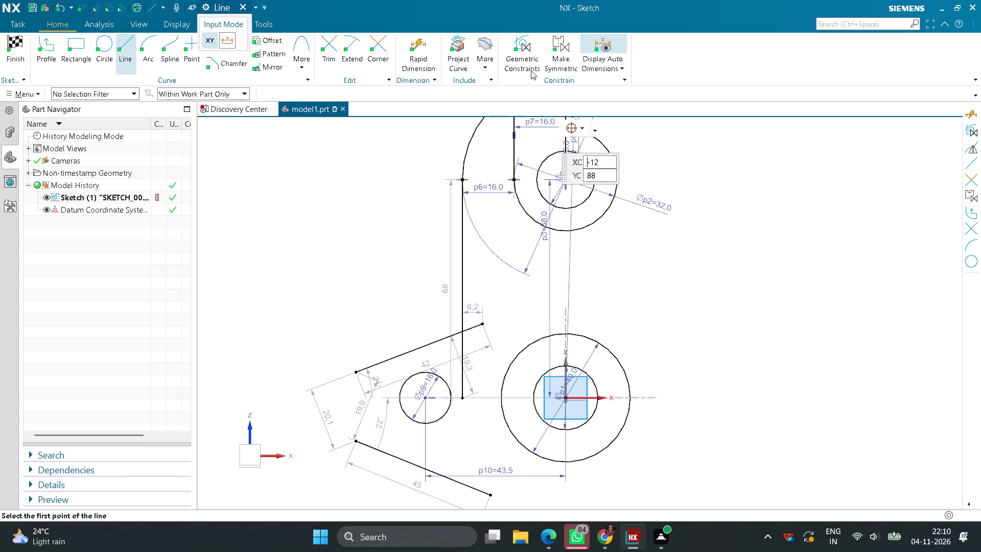
# Constrain the upper slanted line tangent to the 16 mm circle.
pyautogui.click(531, 71)
pyautogui.click(250, 45)
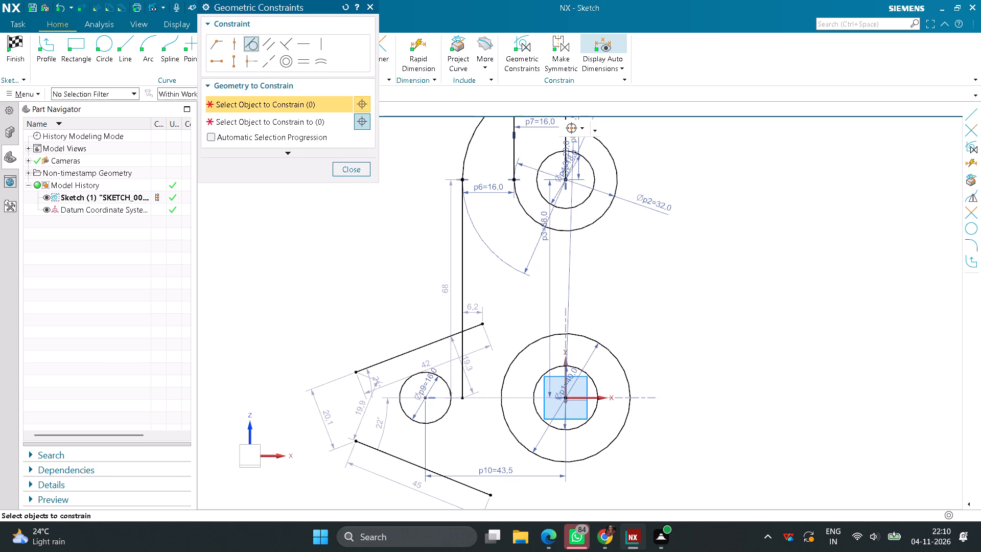
pyautogui.click(408, 356)
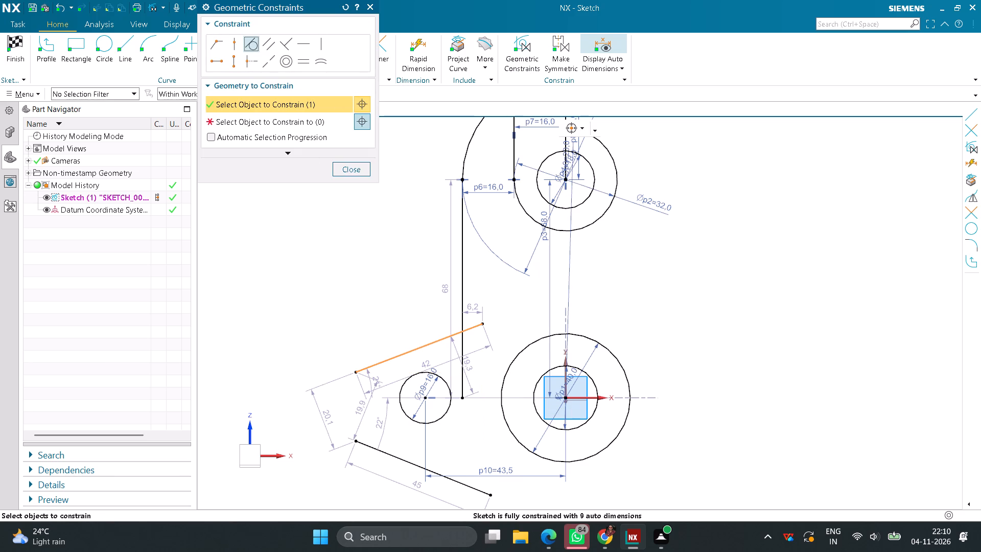
pyautogui.click(281, 120)
pyautogui.click(409, 375)
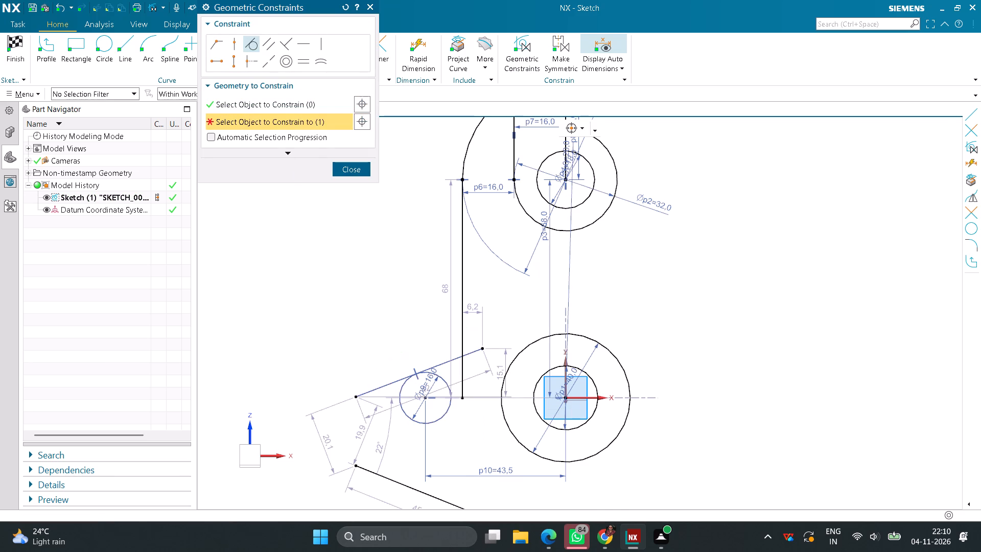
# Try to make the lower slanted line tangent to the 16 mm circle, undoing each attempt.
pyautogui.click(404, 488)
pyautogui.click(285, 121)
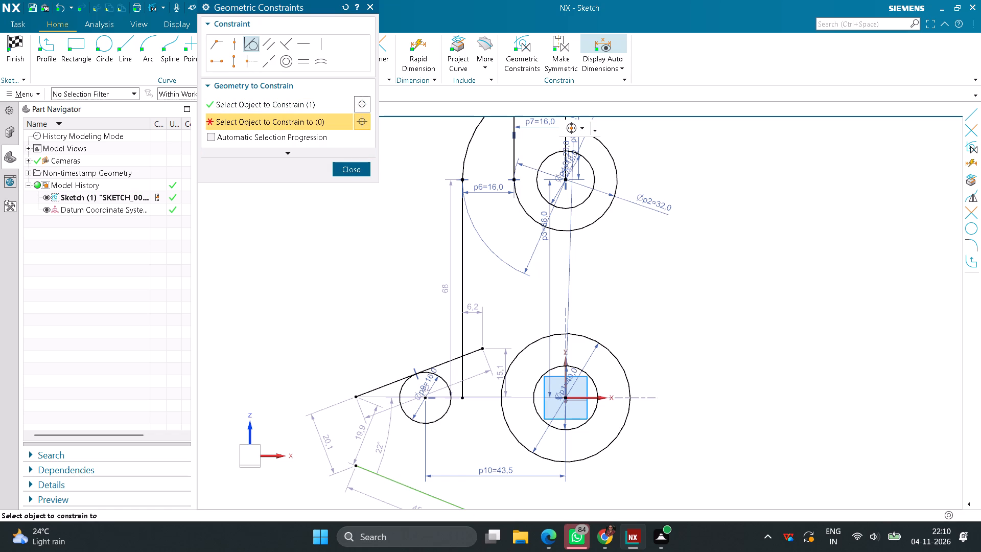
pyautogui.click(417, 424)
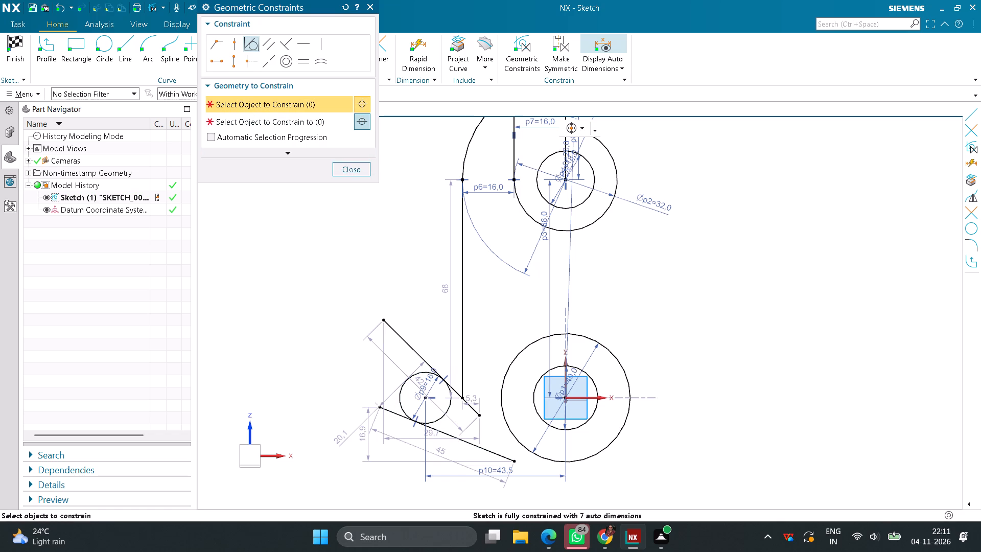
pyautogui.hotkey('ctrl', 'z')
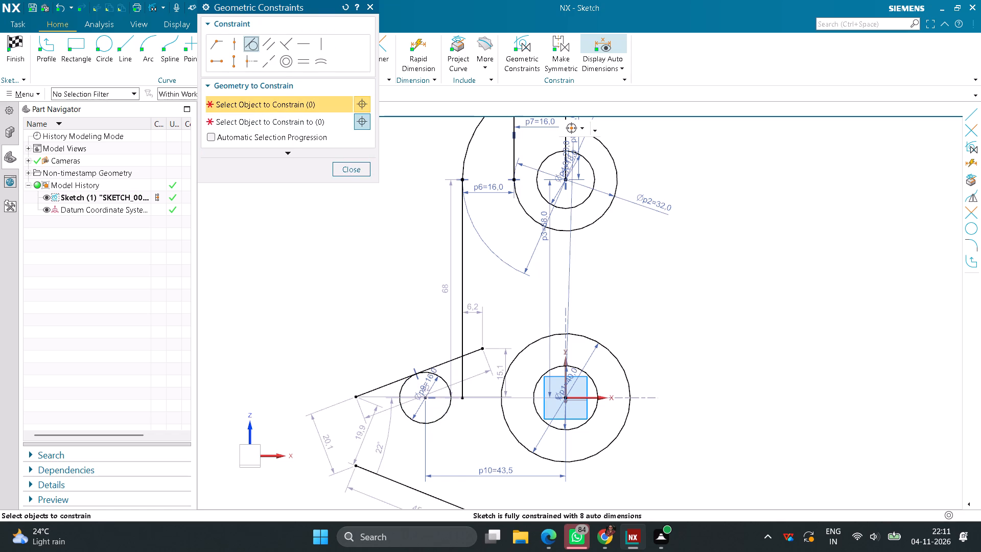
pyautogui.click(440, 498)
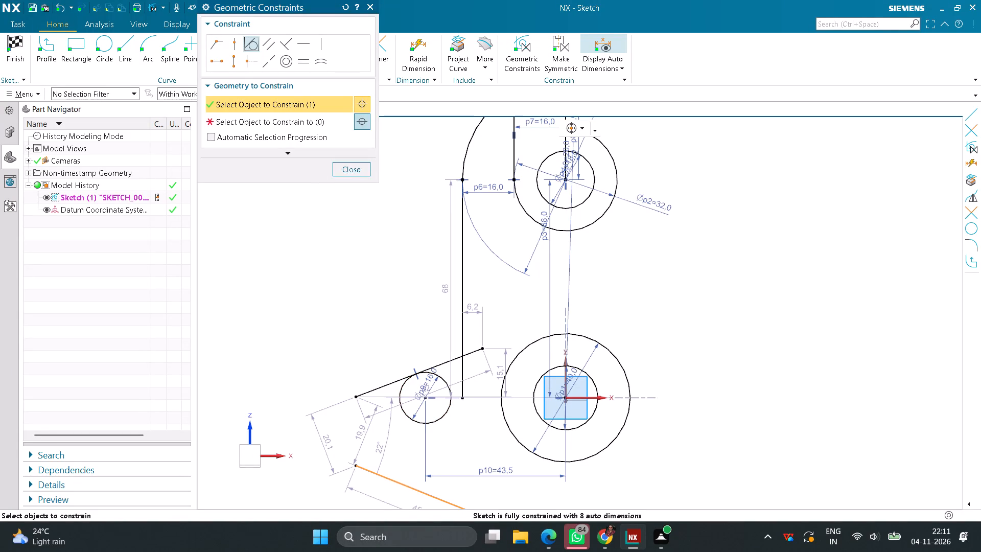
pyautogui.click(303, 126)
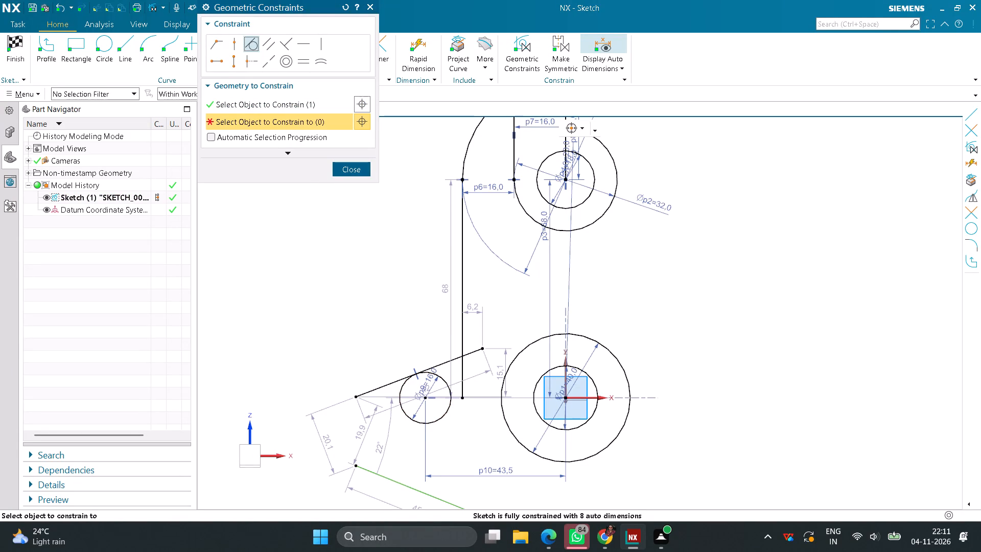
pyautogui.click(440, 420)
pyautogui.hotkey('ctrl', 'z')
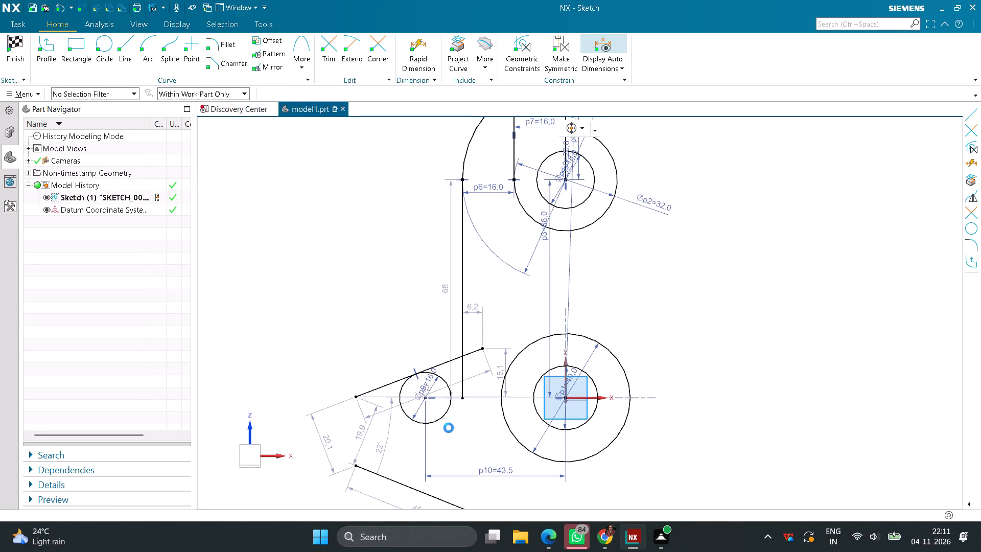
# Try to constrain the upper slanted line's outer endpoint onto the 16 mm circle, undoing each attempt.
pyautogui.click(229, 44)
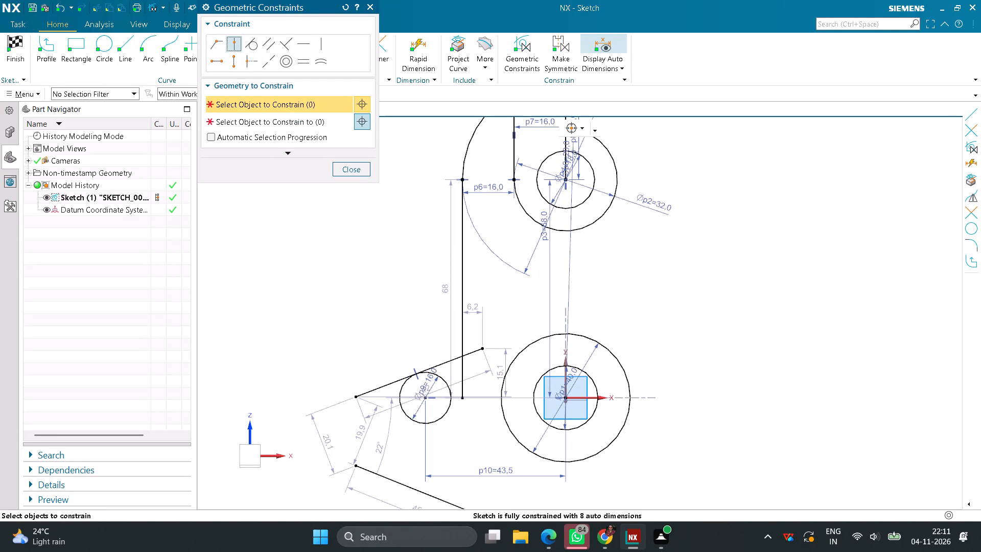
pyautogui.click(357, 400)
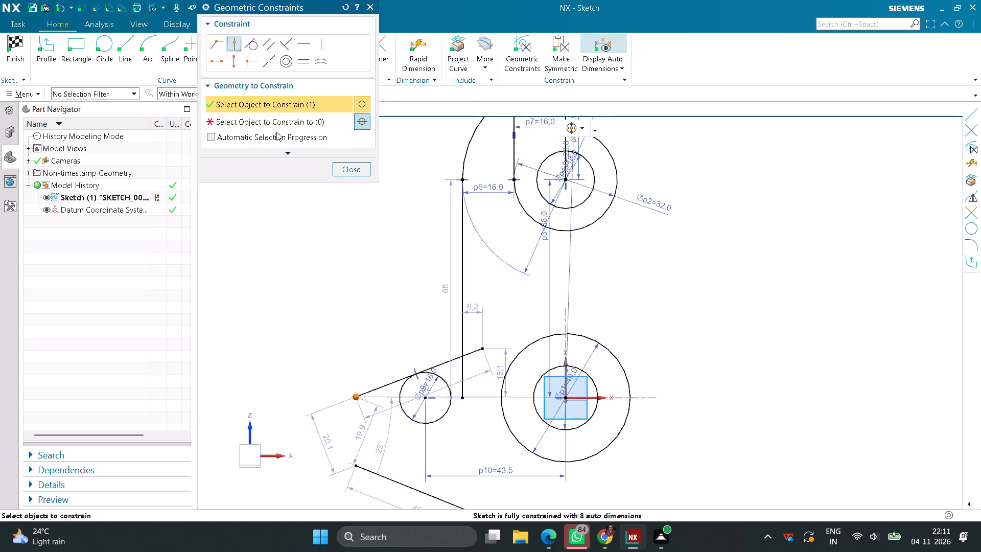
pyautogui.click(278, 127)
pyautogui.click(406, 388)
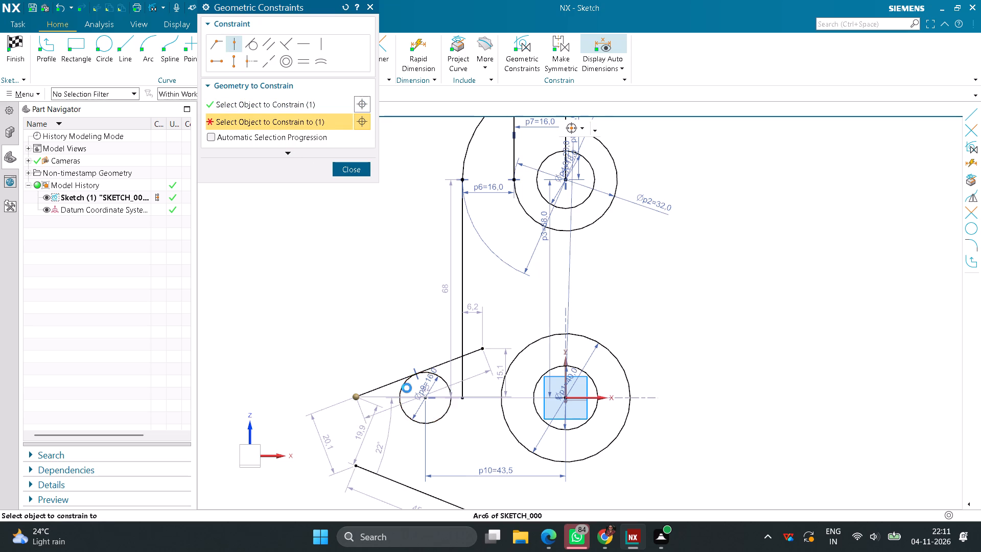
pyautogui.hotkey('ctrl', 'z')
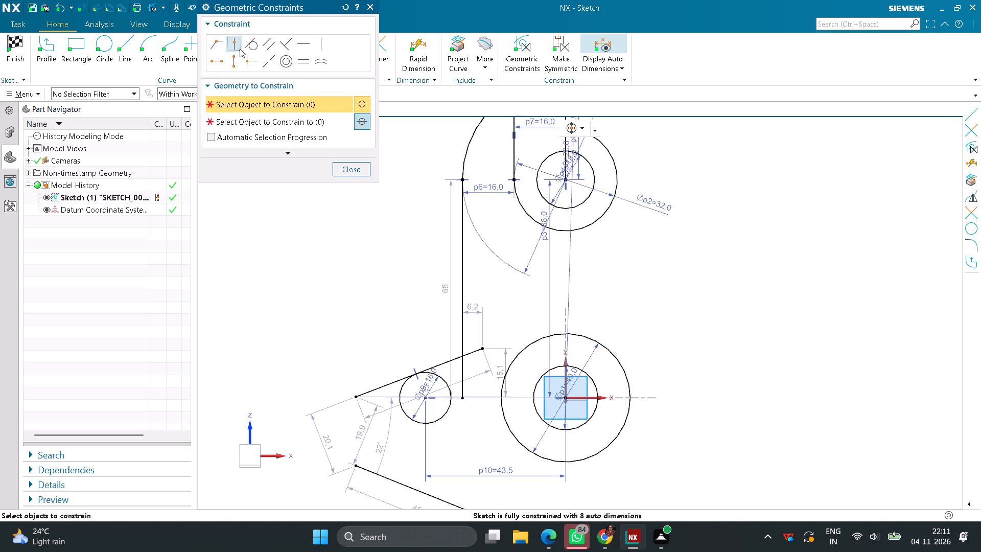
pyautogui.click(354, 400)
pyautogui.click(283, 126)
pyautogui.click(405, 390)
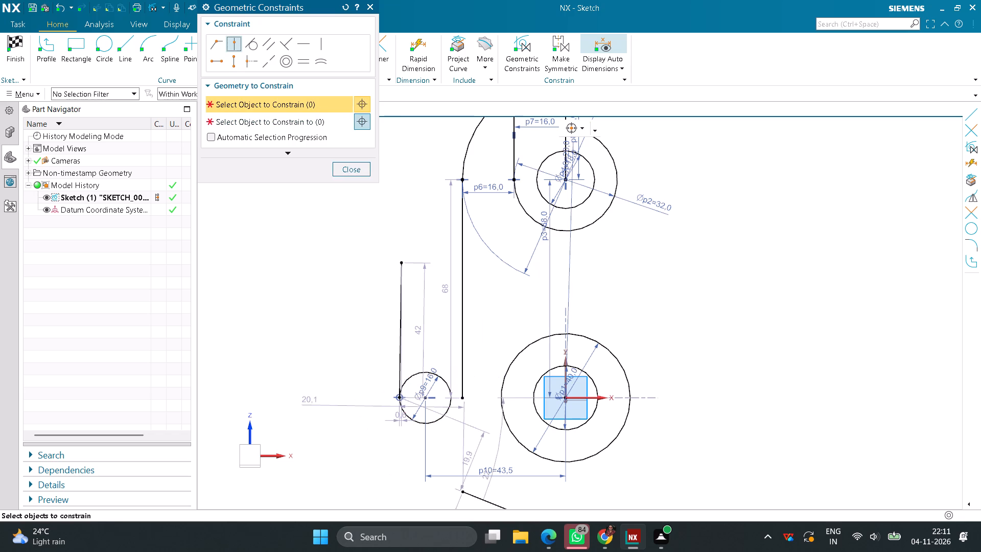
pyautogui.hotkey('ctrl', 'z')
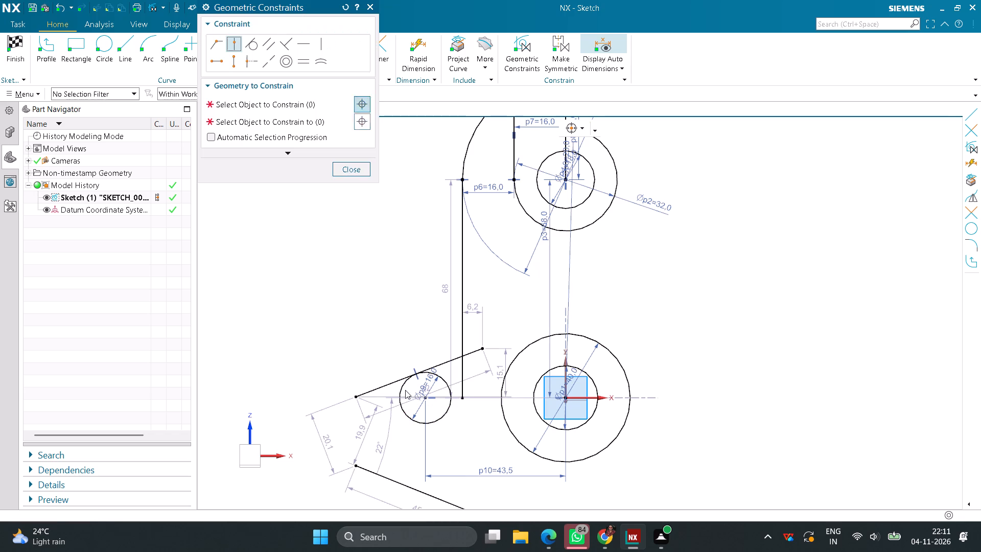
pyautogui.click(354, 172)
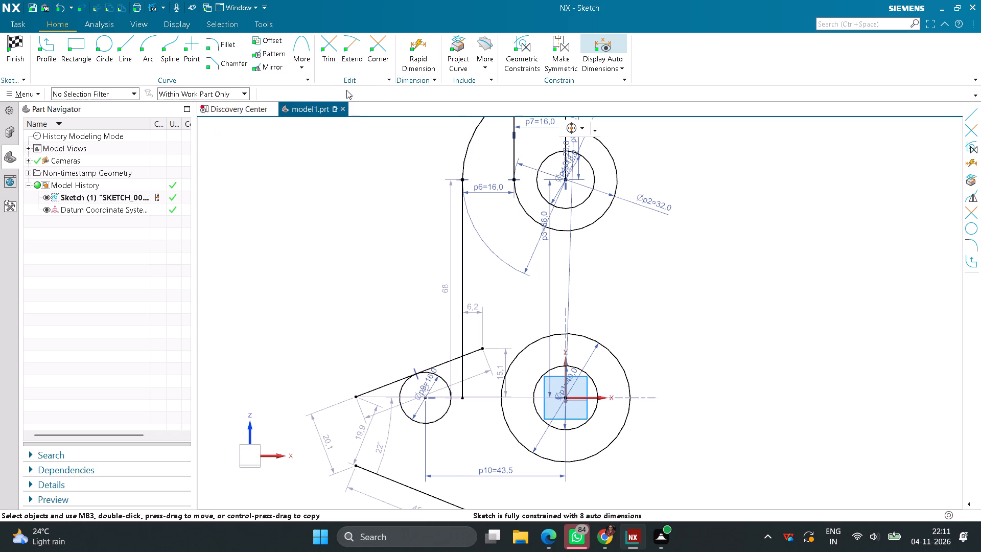
# Trim the upper slanted line's outer portion back to its tangent point on the 16 mm circle.
pyautogui.click(331, 46)
pyautogui.click(380, 387)
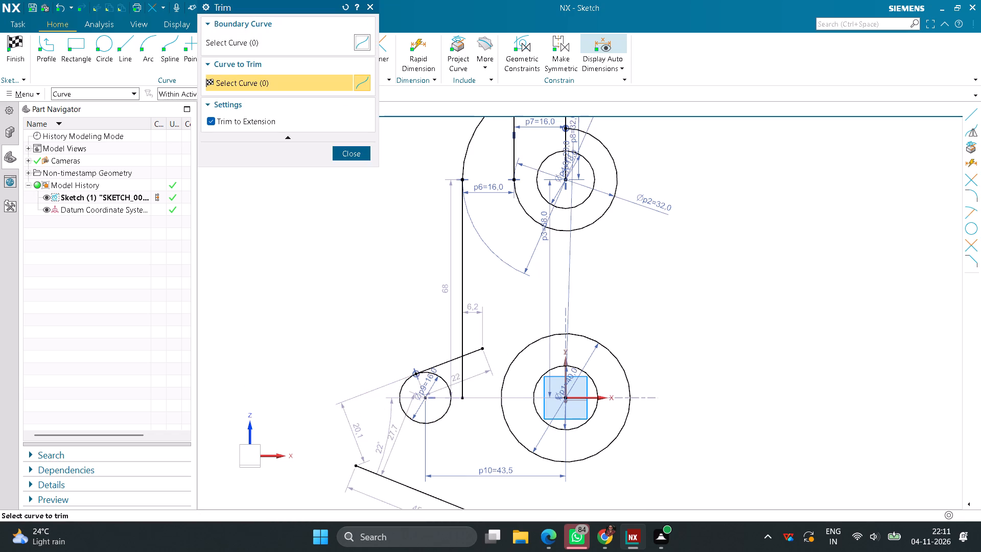
pyautogui.click(357, 155)
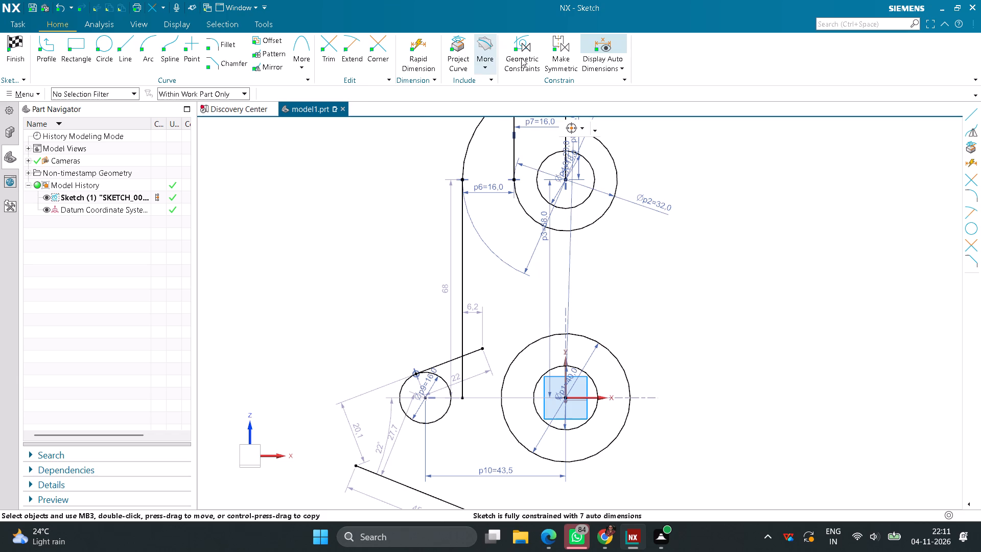
# Constrain the lower slanted line tangent to the underside of the 16 mm circle.
pyautogui.click(520, 59)
pyautogui.click(253, 48)
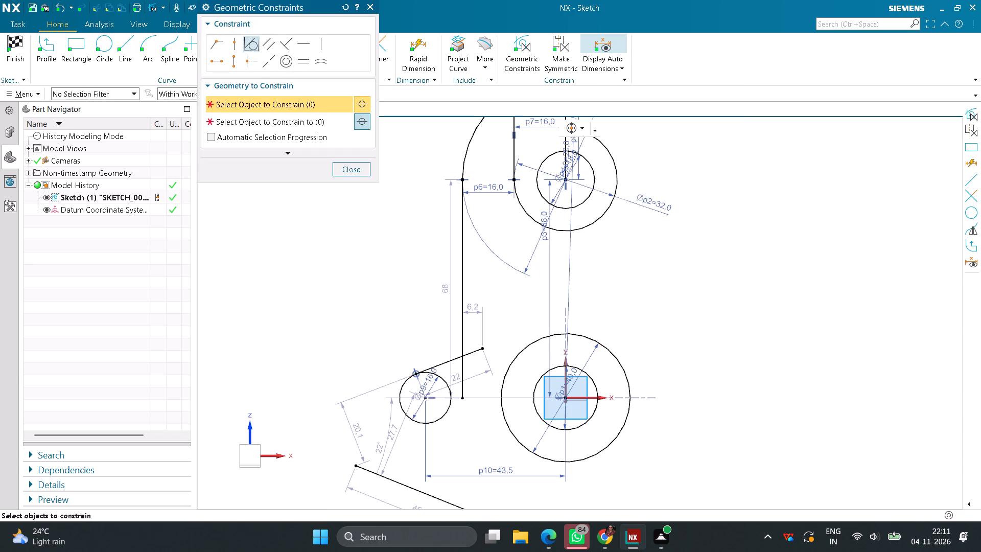
pyautogui.click(412, 488)
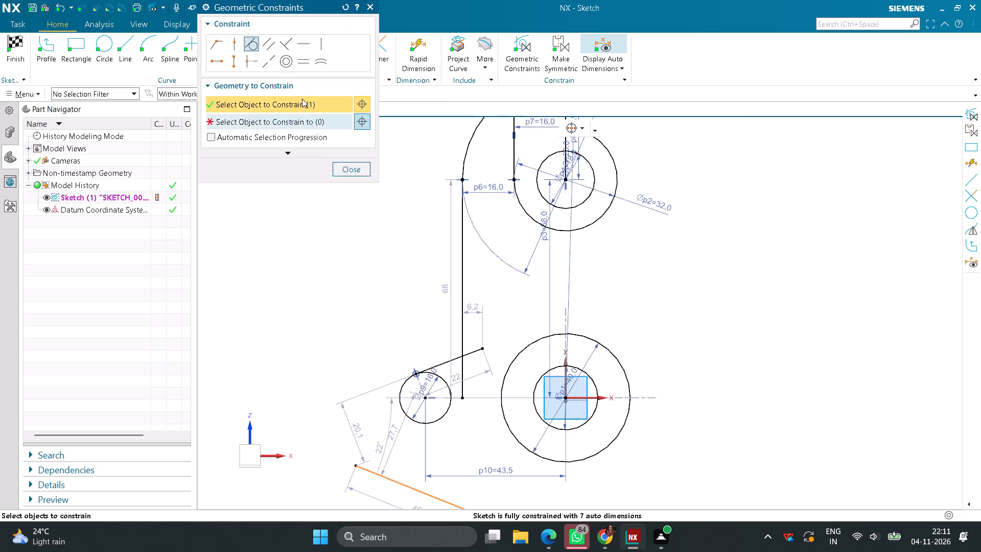
pyautogui.click(283, 128)
pyautogui.click(419, 424)
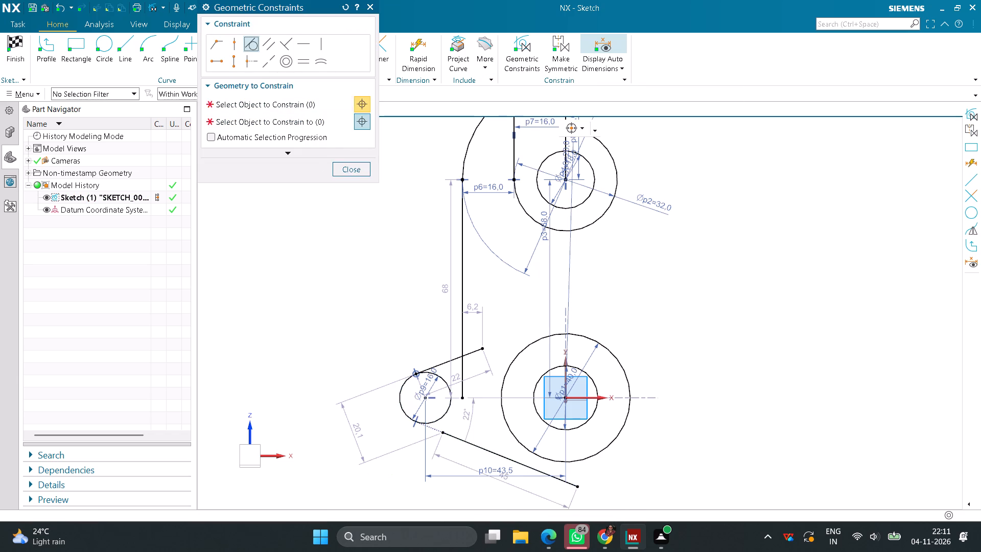
# Constrain the lower slanted line's endpoint nearest the 16 mm circle to lie on that circle.
pyautogui.click(237, 48)
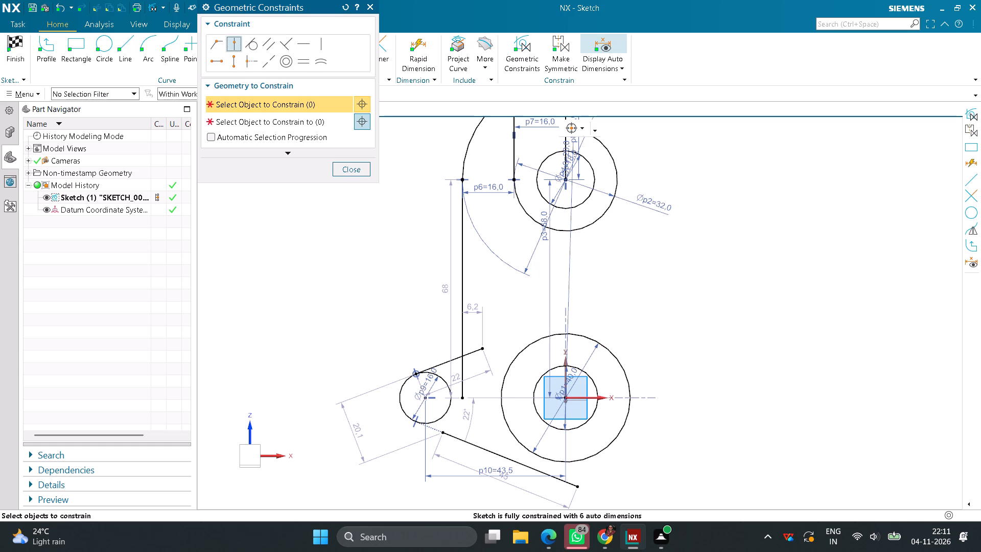
pyautogui.click(438, 431)
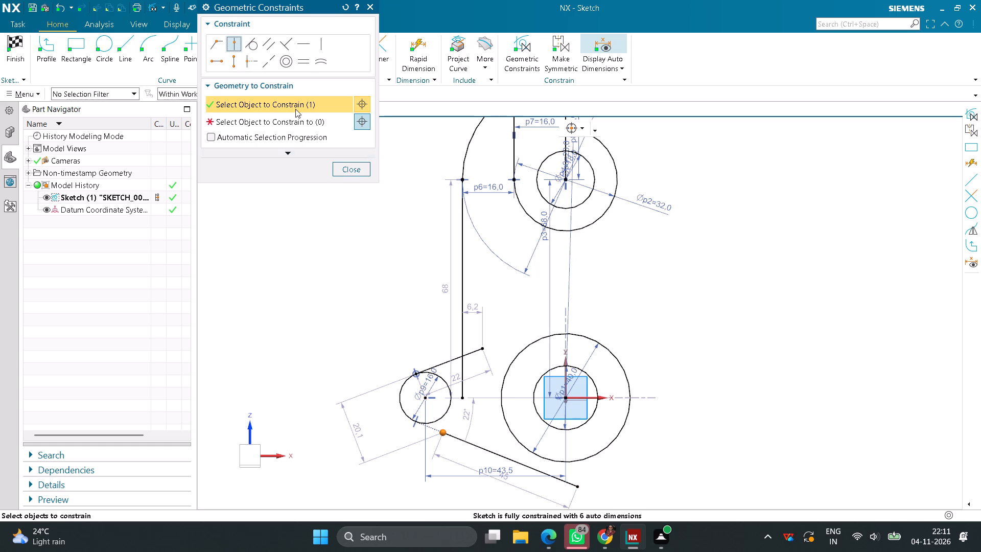
pyautogui.click(294, 127)
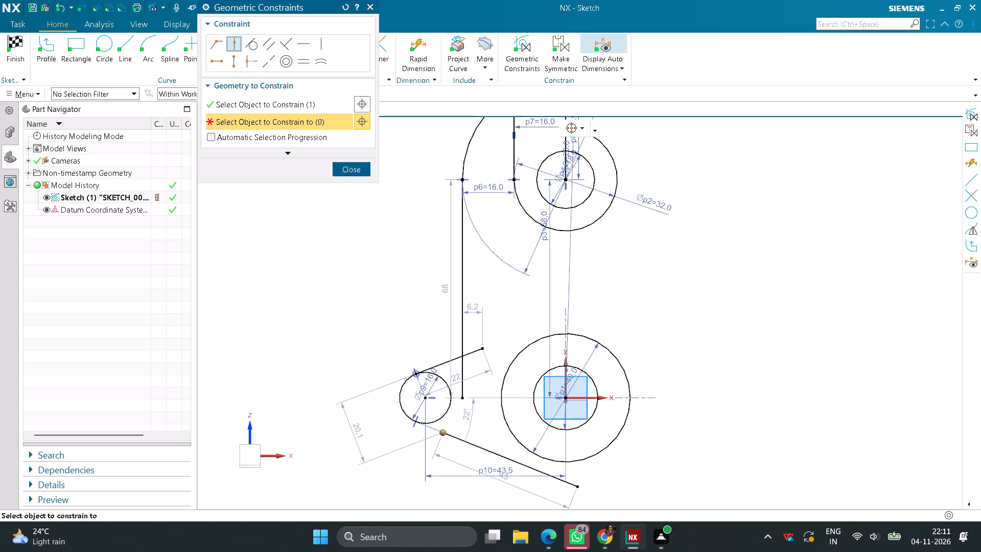
pyautogui.click(405, 410)
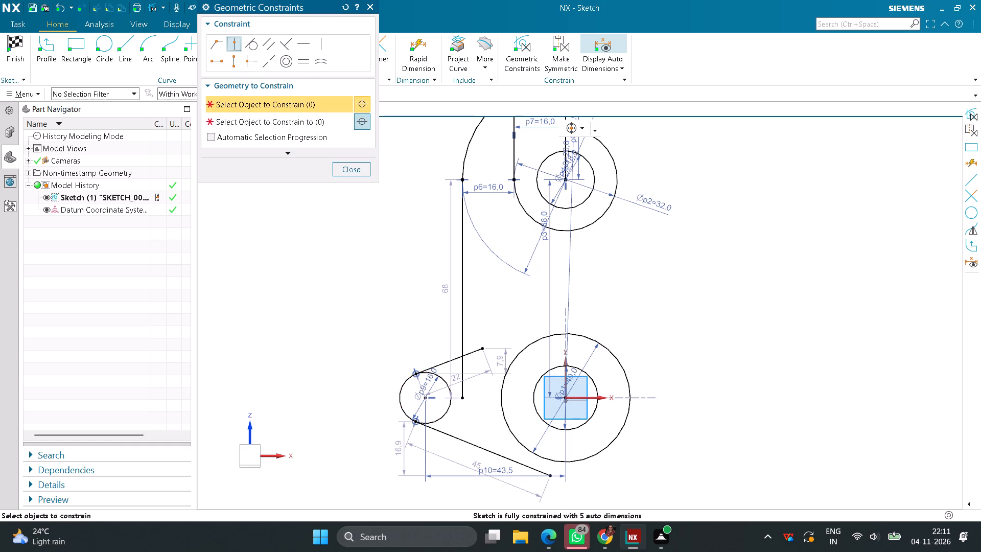
pyautogui.click(343, 170)
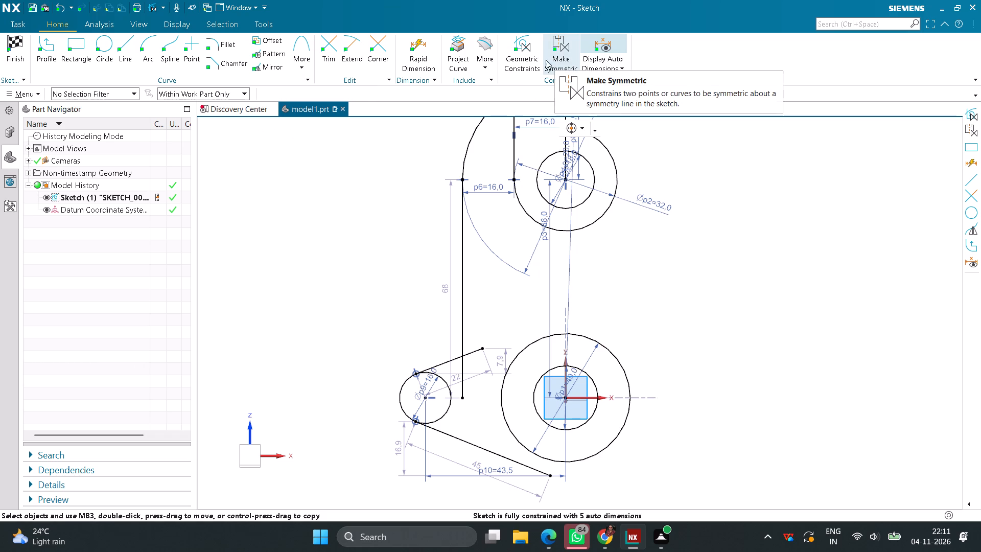
# Dimension the angle between the upper and lower slanted lines as 60 degrees.
pyautogui.click(412, 62)
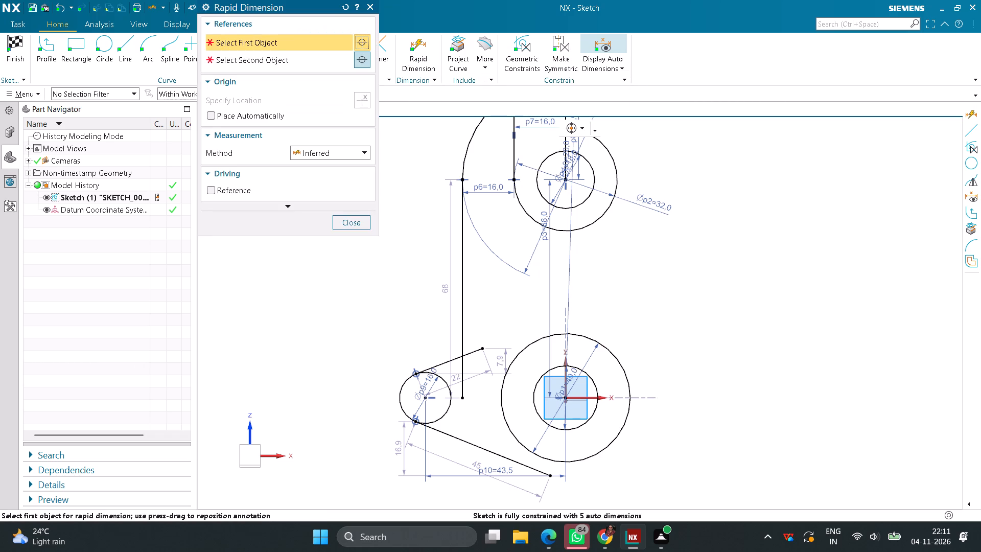
pyautogui.click(466, 357)
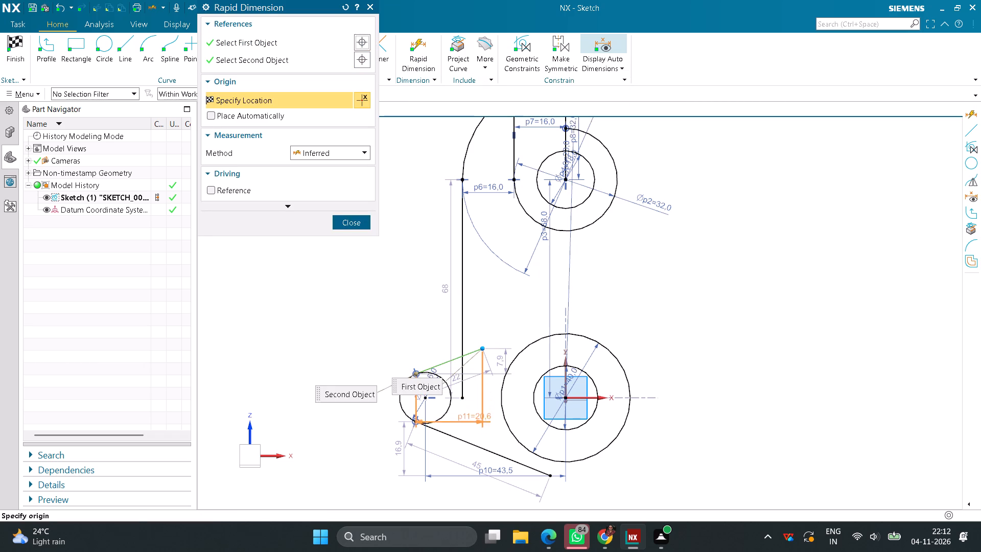
pyautogui.click(467, 439)
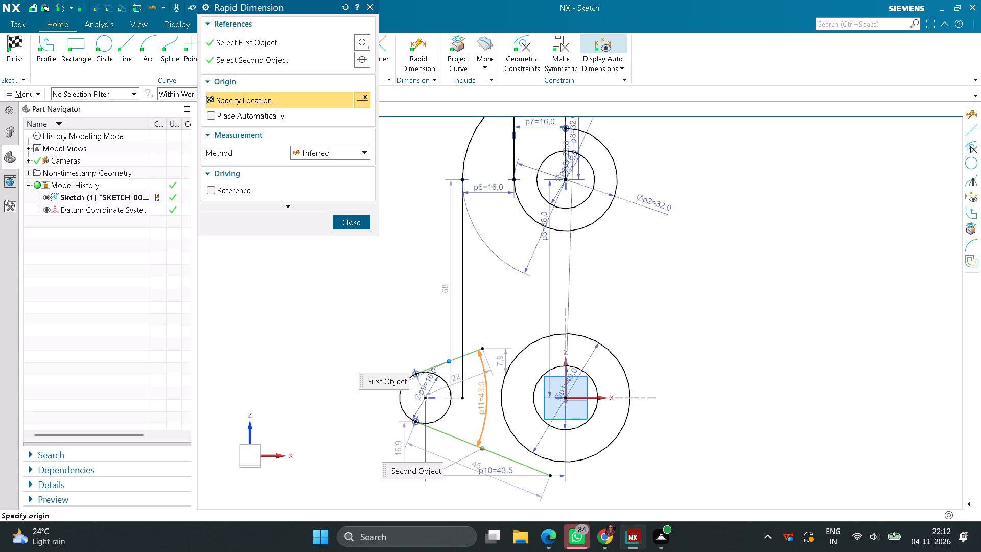
pyautogui.click(480, 417)
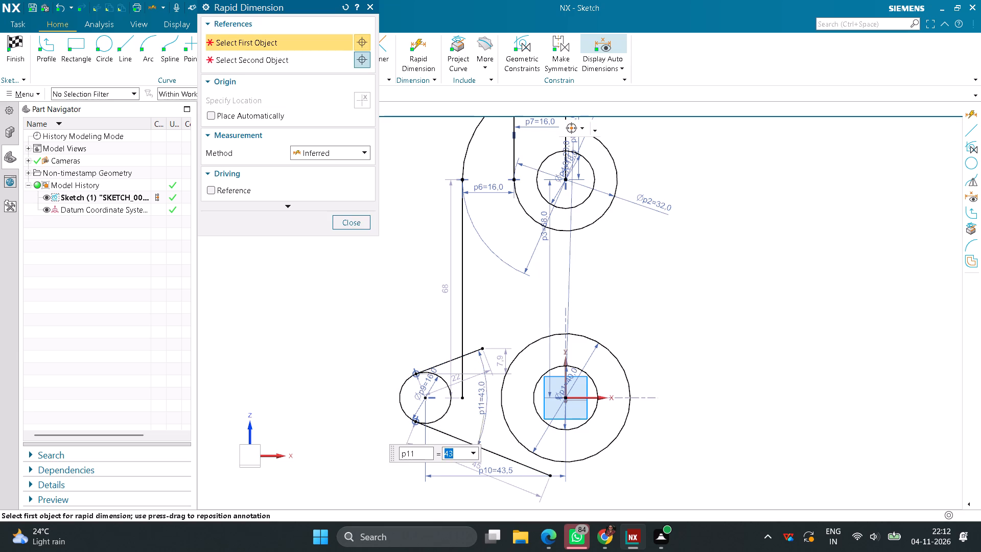
pyautogui.write('60')
pyautogui.press('Return')
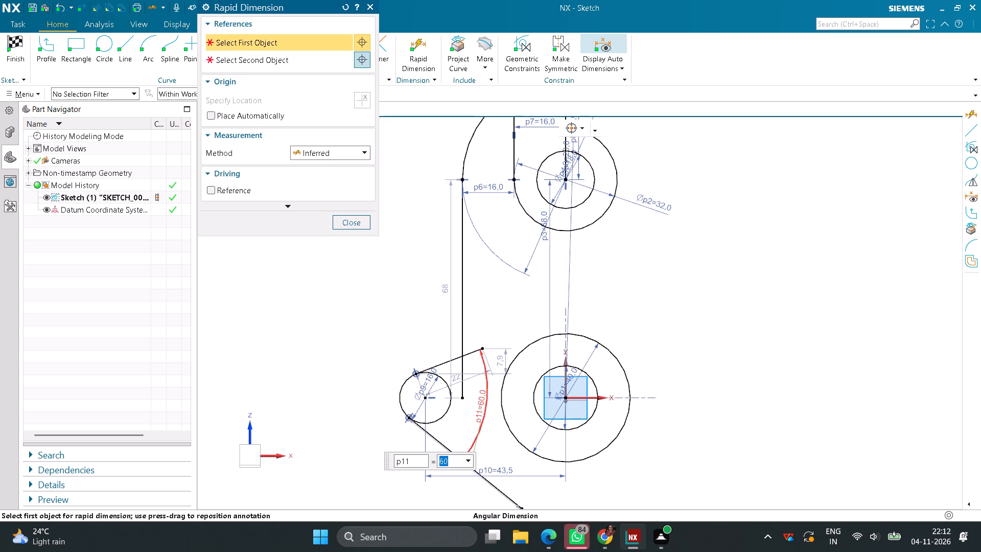
pyautogui.click(344, 226)
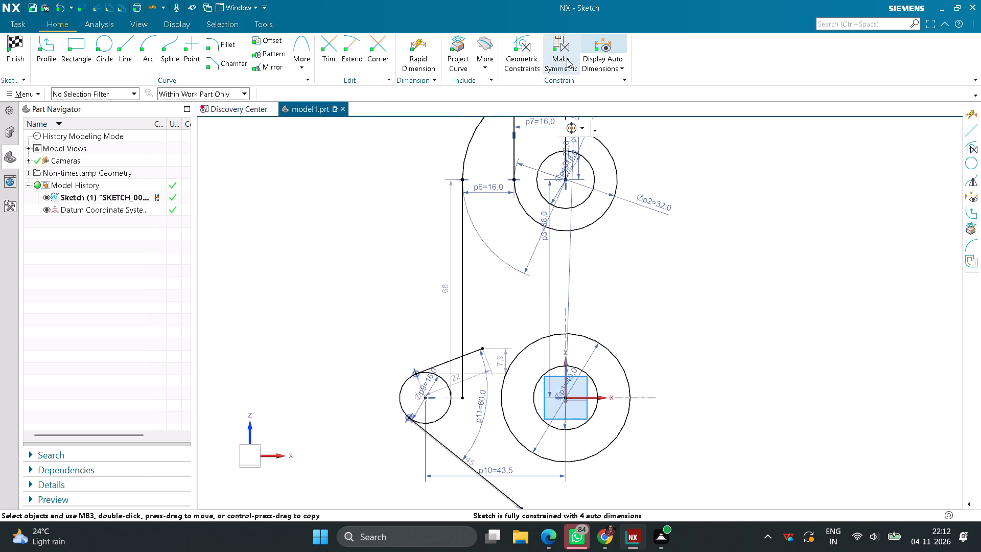
# Make the upper and lower slanted lines symmetric about the sketch's horizontal X axis.
pyautogui.click(566, 58)
pyautogui.click(473, 352)
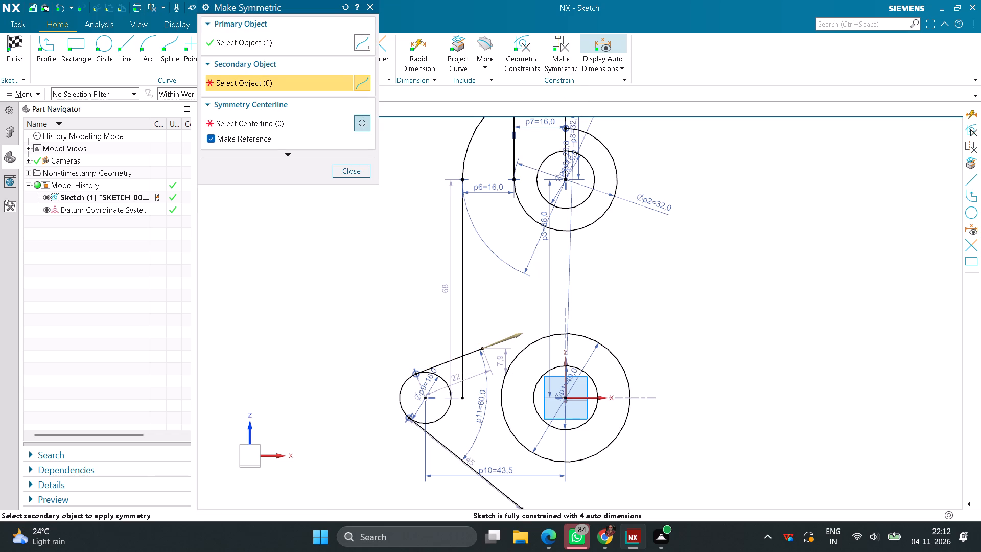
pyautogui.scroll(-4, 499, 450)
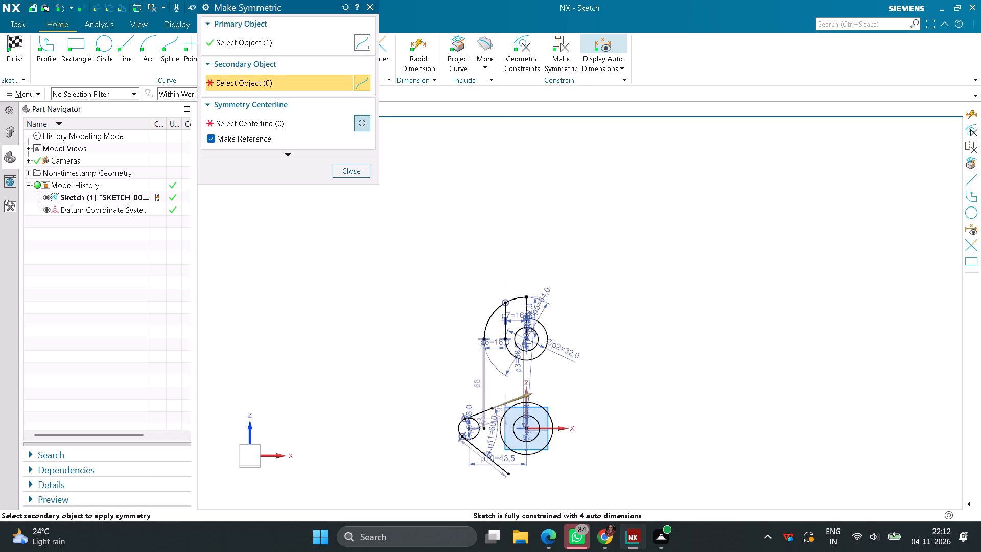
pyautogui.click(503, 468)
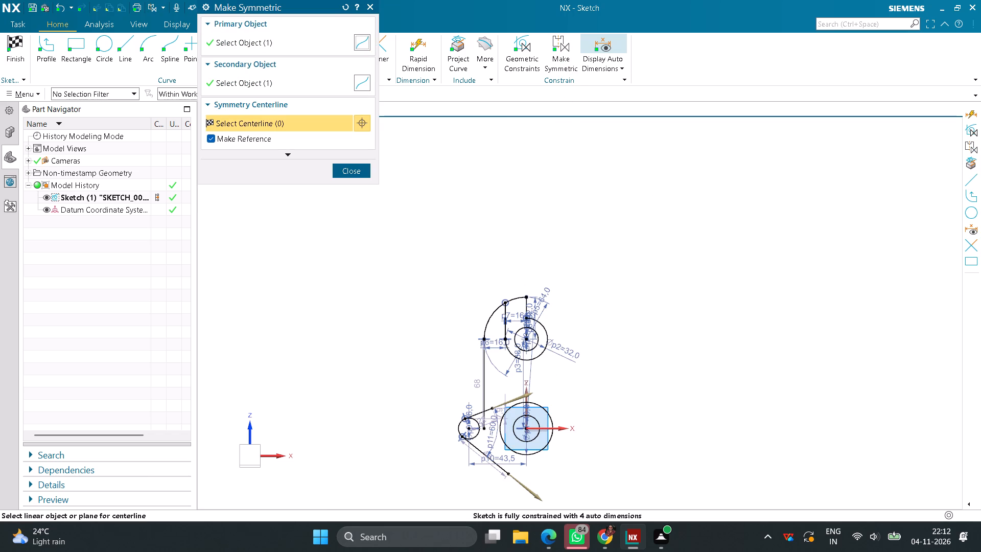
pyautogui.click(565, 429)
pyautogui.click(349, 173)
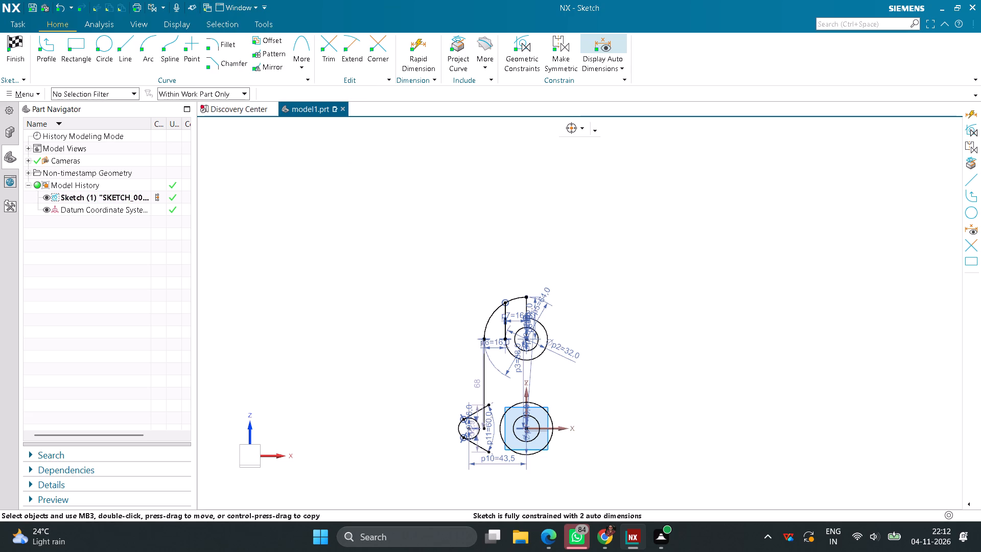
# Make a corner between the long vertical line and the upper slanted line, keeping the portions above and towards the 16 mm circle.
pyautogui.scroll(3, 447, 409)
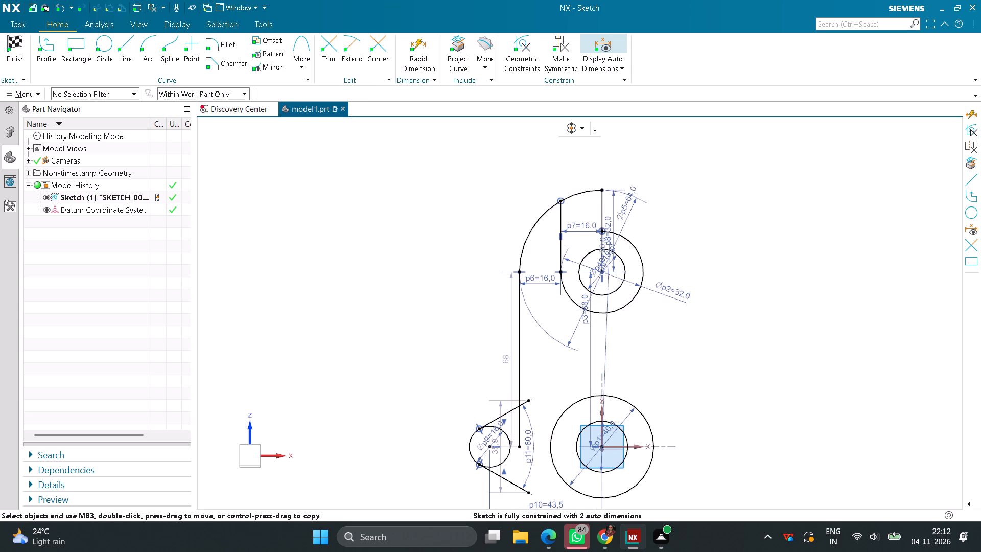
pyautogui.scroll(2, 702, 406)
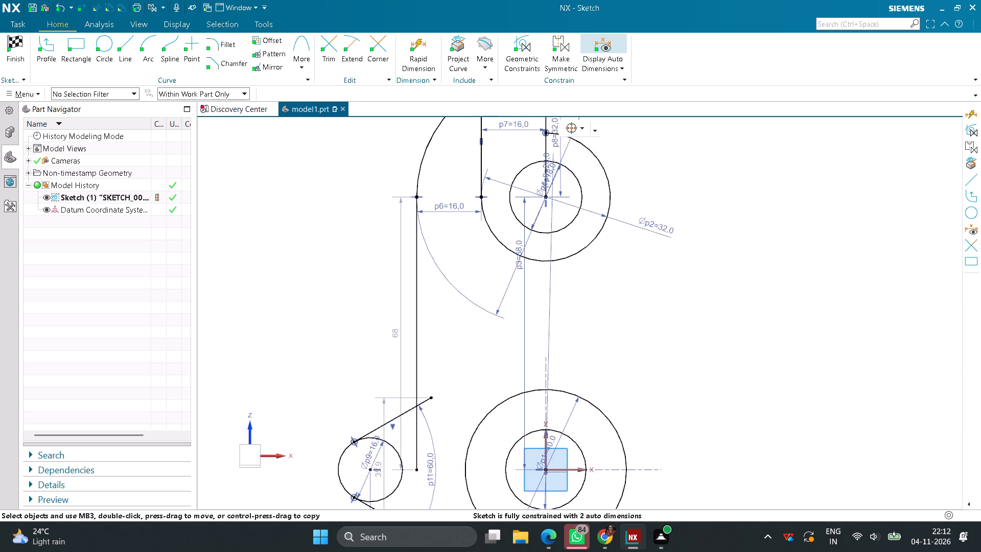
pyautogui.moveTo(663, 386); pyautogui.dragTo(629, 213, button='middle')
pyautogui.moveTo(663, 386); pyautogui.dragTo(629, 213, button='right')
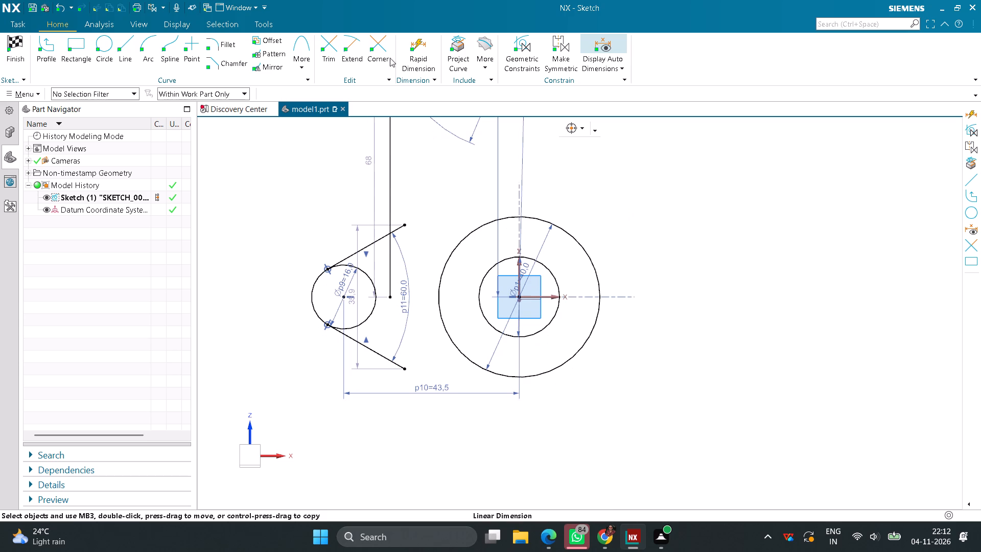
pyautogui.click(382, 55)
pyautogui.click(392, 192)
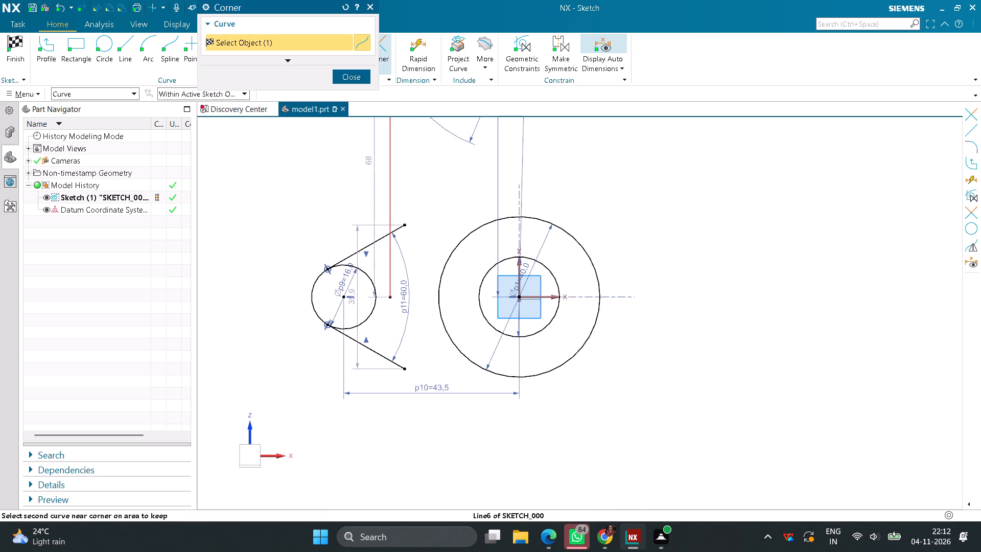
pyautogui.click(378, 241)
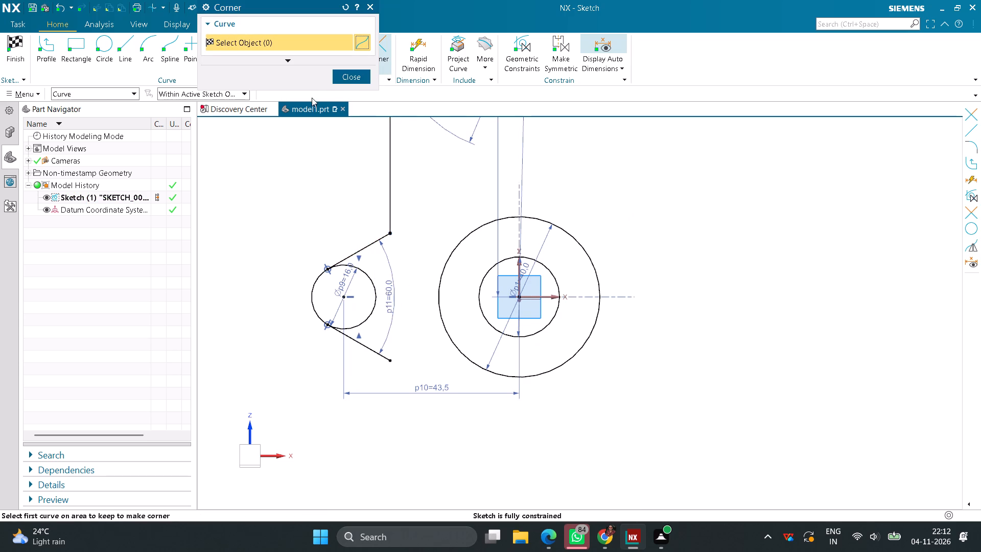
pyautogui.click(353, 78)
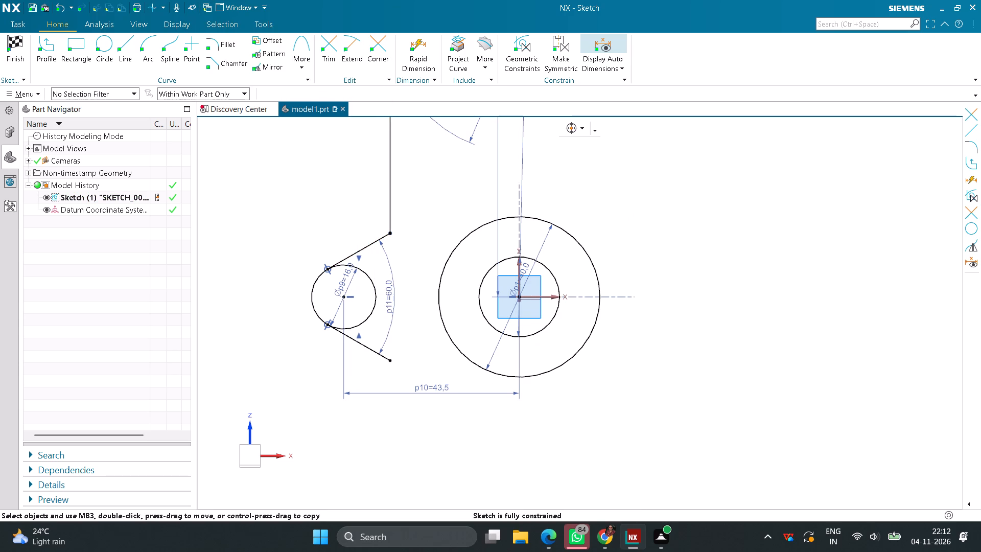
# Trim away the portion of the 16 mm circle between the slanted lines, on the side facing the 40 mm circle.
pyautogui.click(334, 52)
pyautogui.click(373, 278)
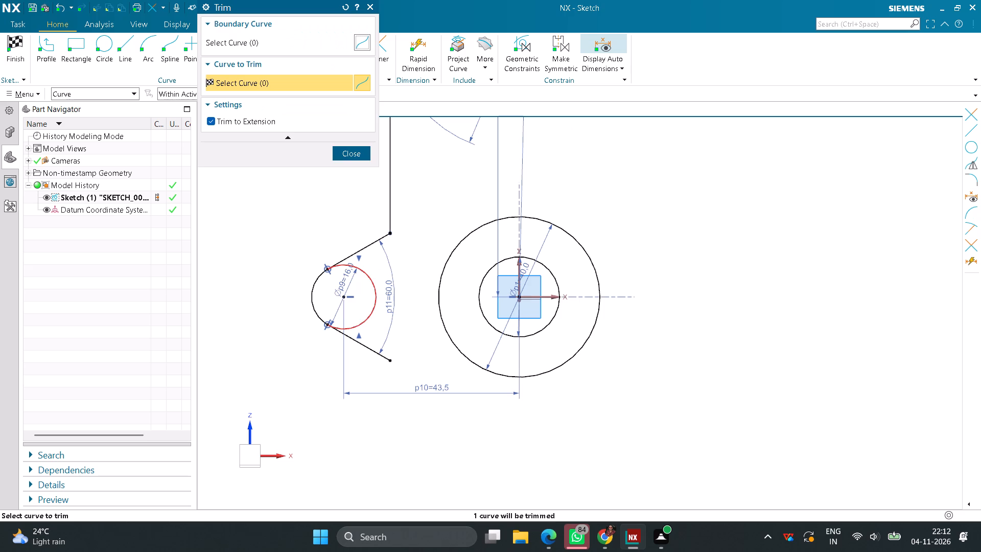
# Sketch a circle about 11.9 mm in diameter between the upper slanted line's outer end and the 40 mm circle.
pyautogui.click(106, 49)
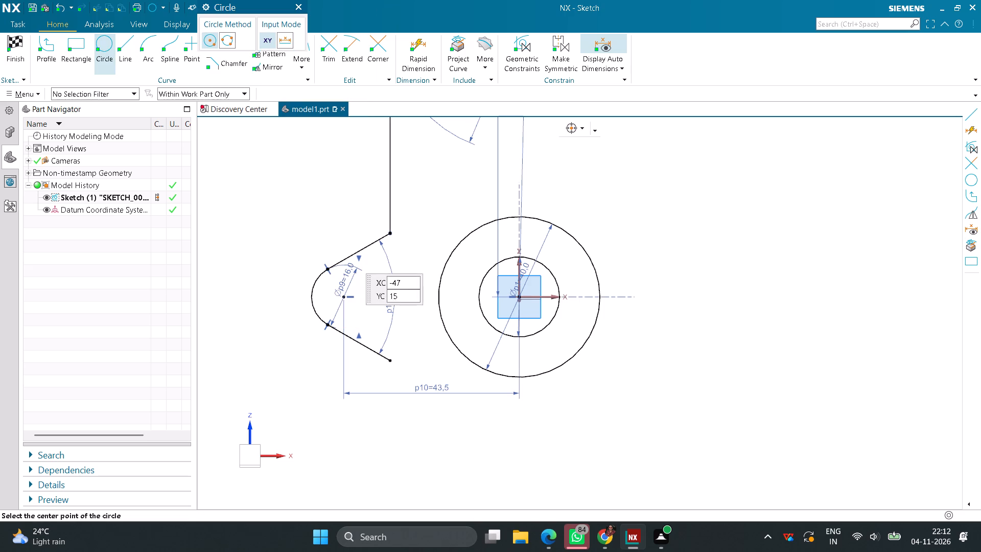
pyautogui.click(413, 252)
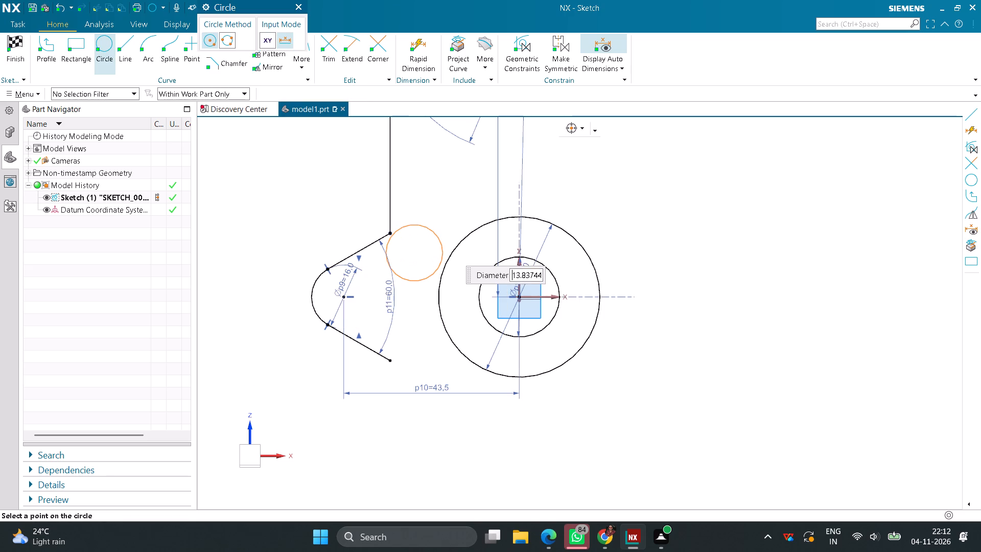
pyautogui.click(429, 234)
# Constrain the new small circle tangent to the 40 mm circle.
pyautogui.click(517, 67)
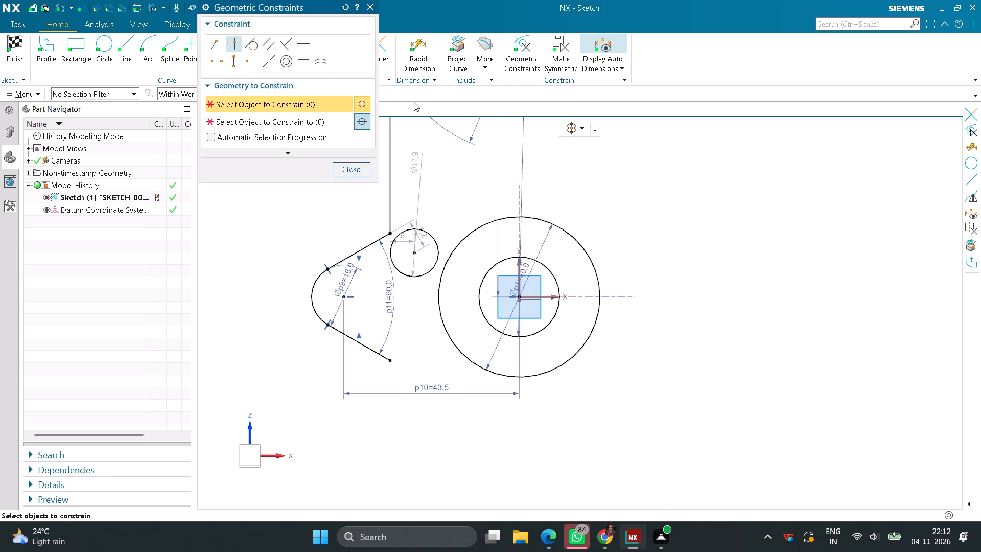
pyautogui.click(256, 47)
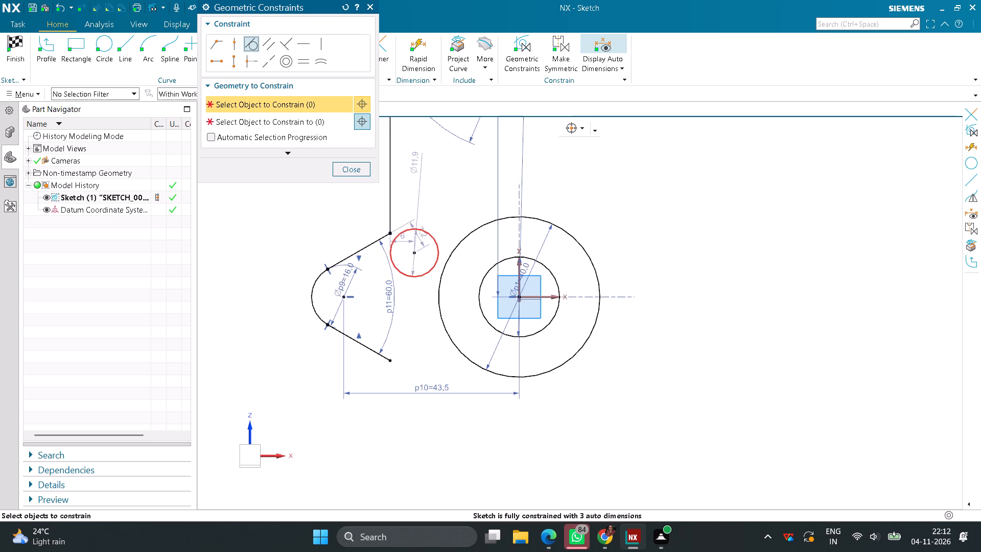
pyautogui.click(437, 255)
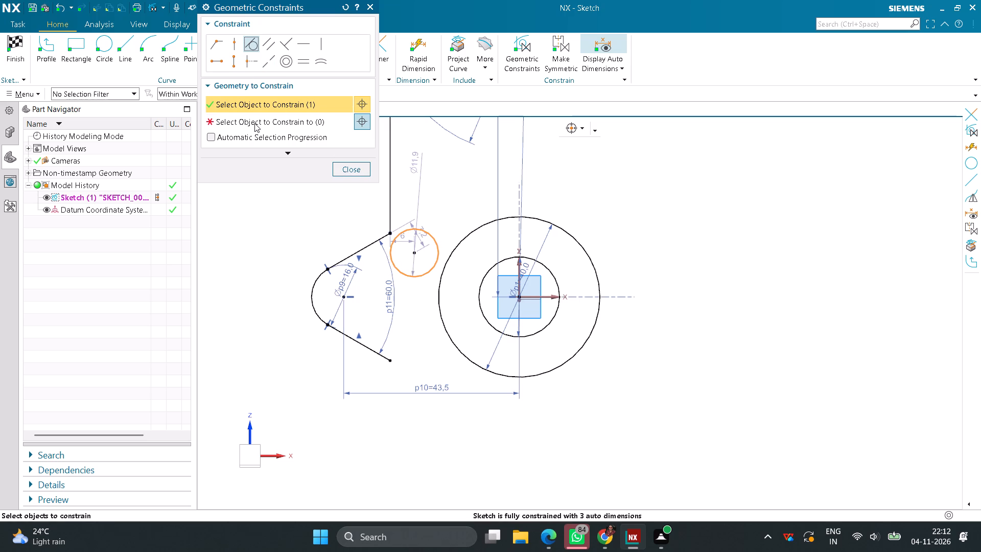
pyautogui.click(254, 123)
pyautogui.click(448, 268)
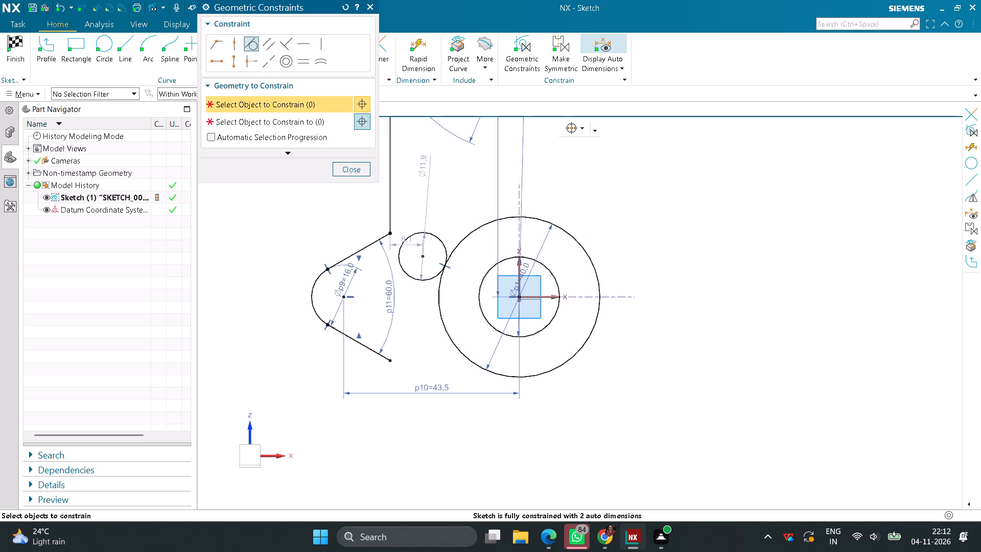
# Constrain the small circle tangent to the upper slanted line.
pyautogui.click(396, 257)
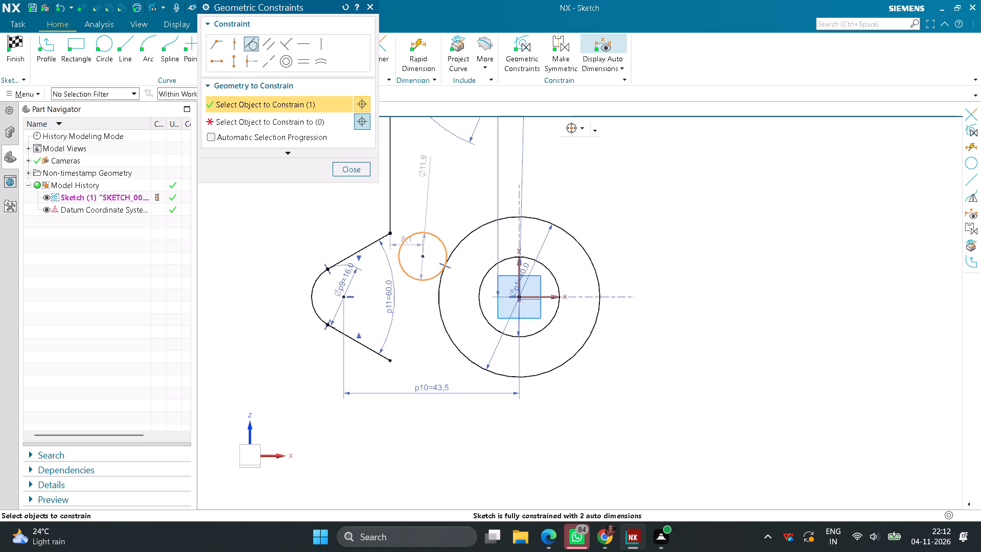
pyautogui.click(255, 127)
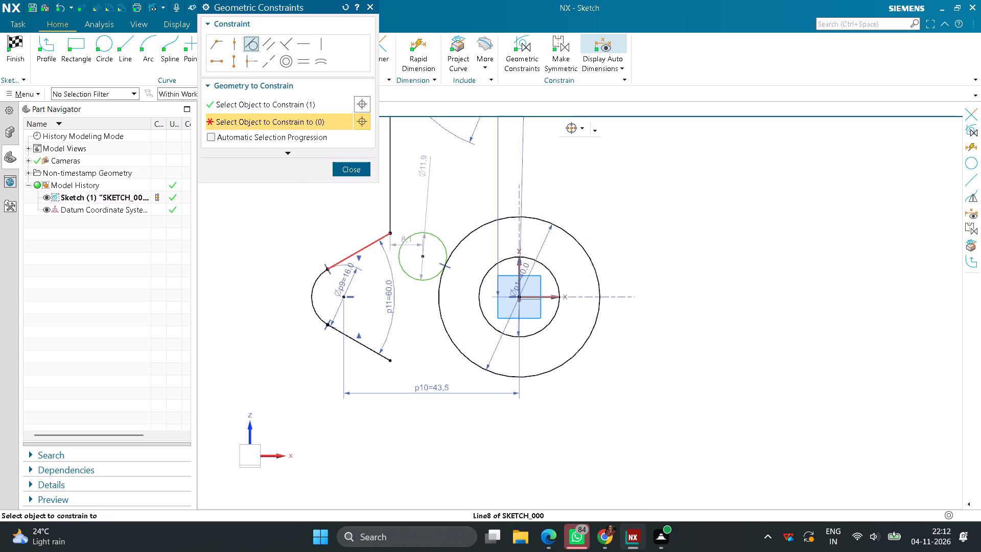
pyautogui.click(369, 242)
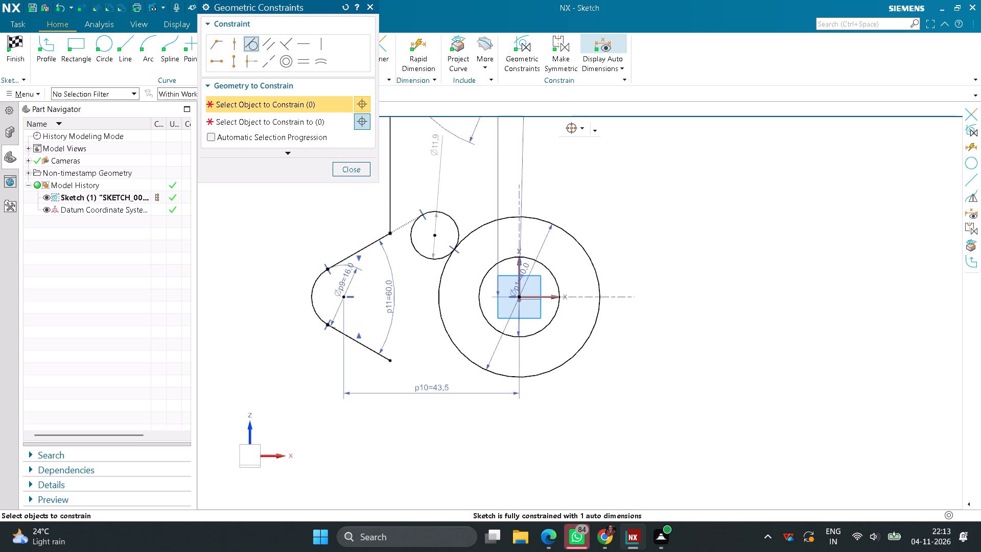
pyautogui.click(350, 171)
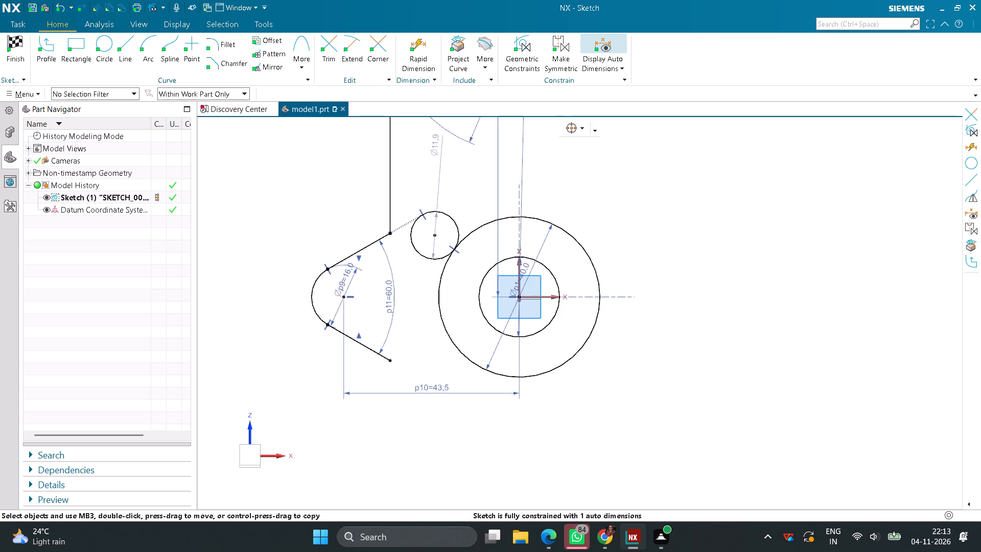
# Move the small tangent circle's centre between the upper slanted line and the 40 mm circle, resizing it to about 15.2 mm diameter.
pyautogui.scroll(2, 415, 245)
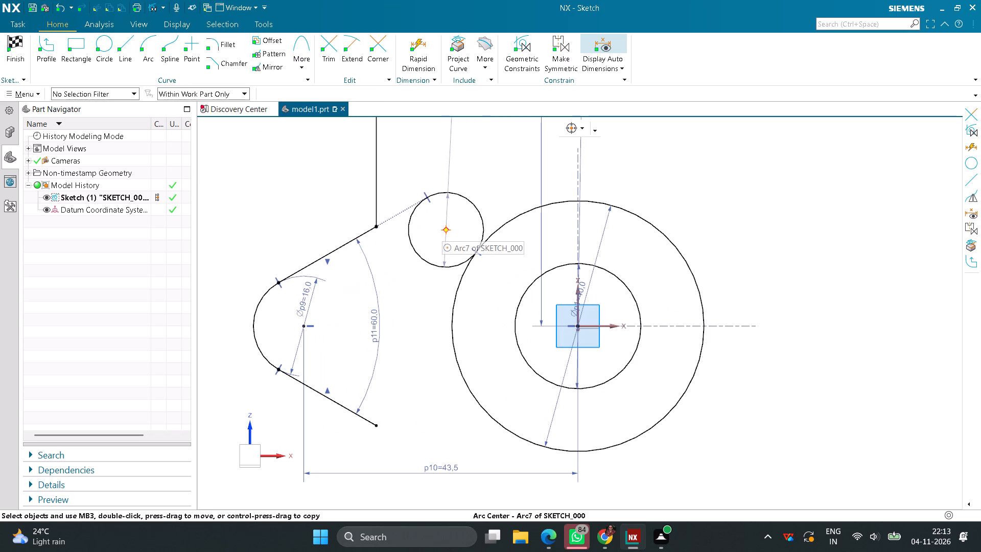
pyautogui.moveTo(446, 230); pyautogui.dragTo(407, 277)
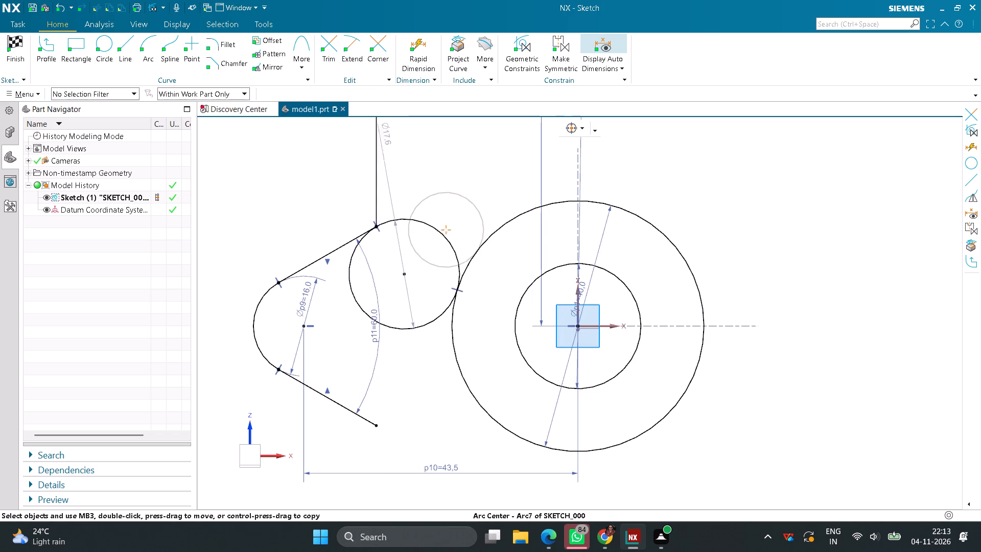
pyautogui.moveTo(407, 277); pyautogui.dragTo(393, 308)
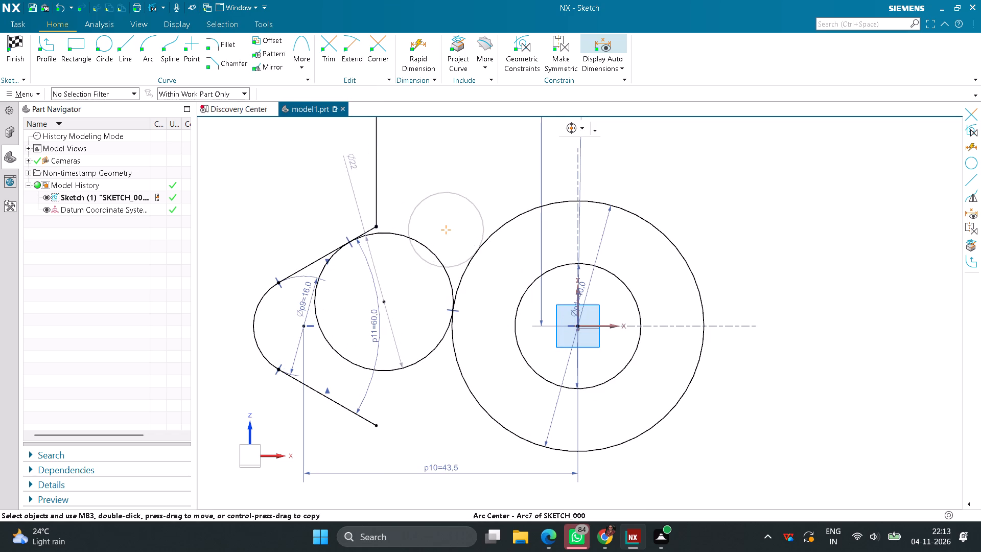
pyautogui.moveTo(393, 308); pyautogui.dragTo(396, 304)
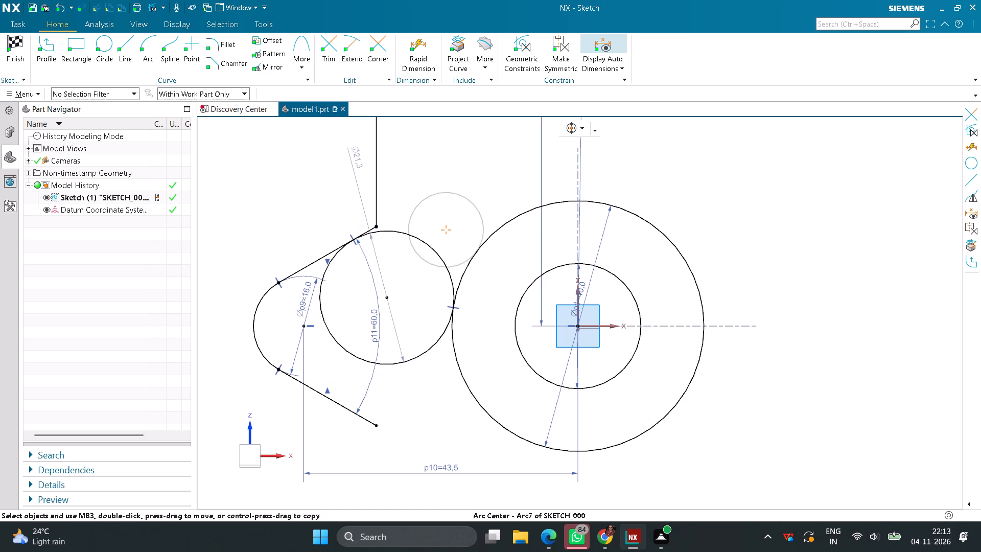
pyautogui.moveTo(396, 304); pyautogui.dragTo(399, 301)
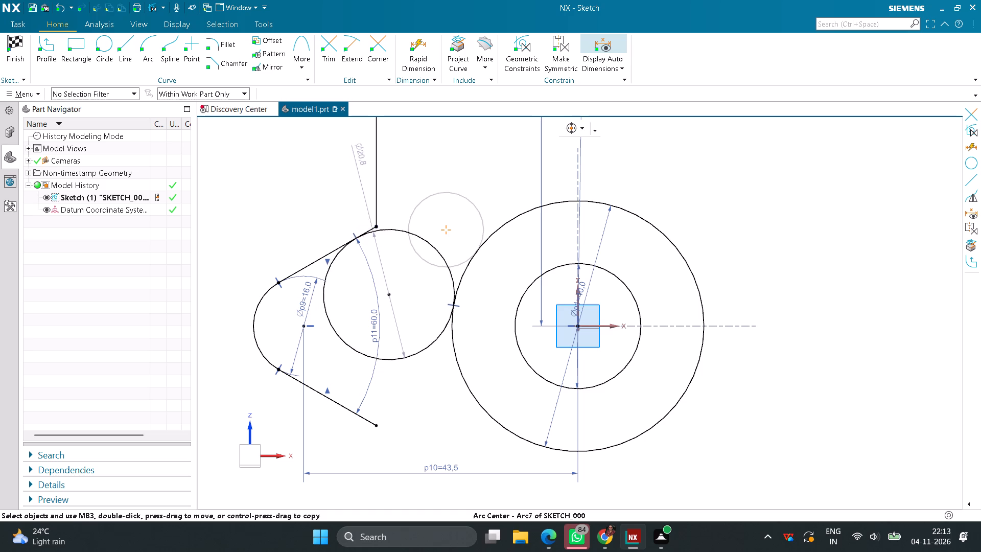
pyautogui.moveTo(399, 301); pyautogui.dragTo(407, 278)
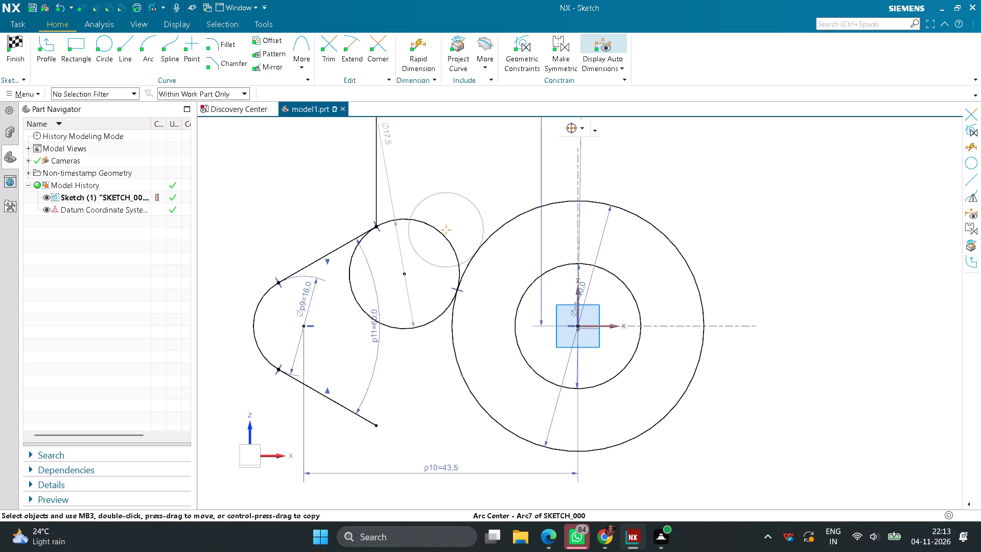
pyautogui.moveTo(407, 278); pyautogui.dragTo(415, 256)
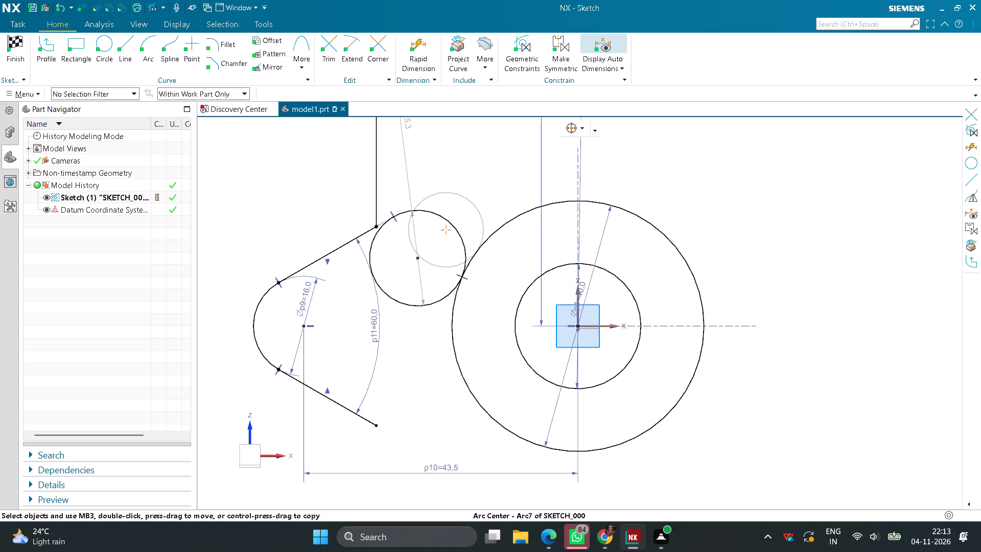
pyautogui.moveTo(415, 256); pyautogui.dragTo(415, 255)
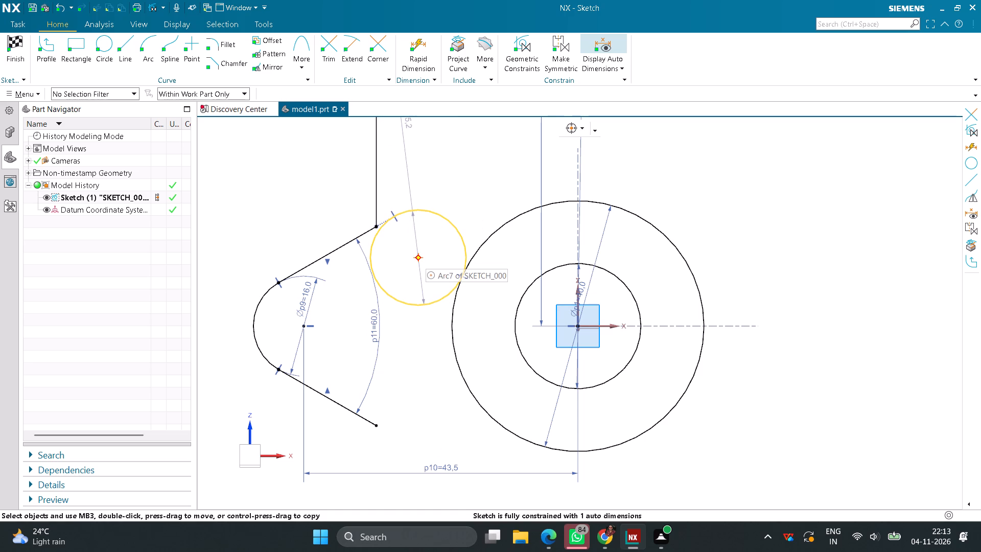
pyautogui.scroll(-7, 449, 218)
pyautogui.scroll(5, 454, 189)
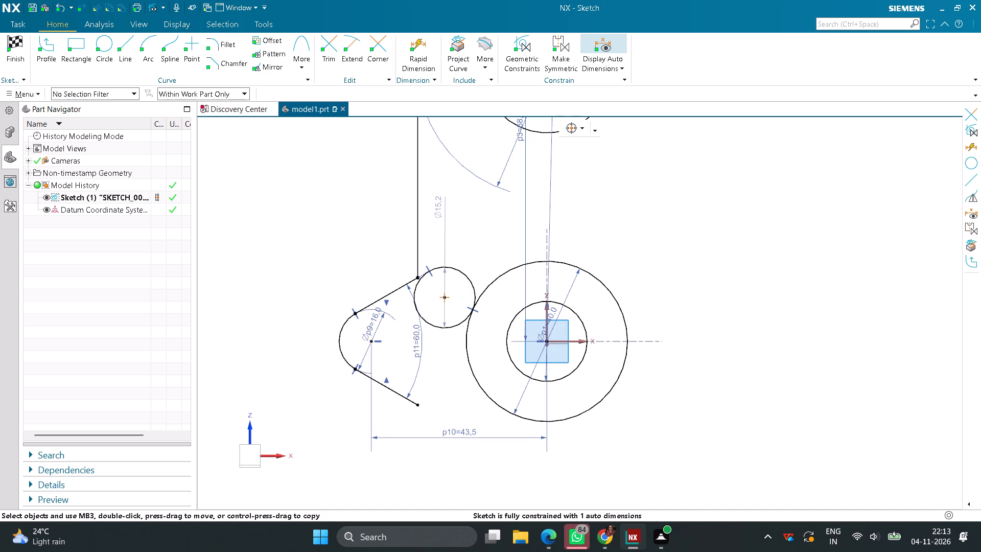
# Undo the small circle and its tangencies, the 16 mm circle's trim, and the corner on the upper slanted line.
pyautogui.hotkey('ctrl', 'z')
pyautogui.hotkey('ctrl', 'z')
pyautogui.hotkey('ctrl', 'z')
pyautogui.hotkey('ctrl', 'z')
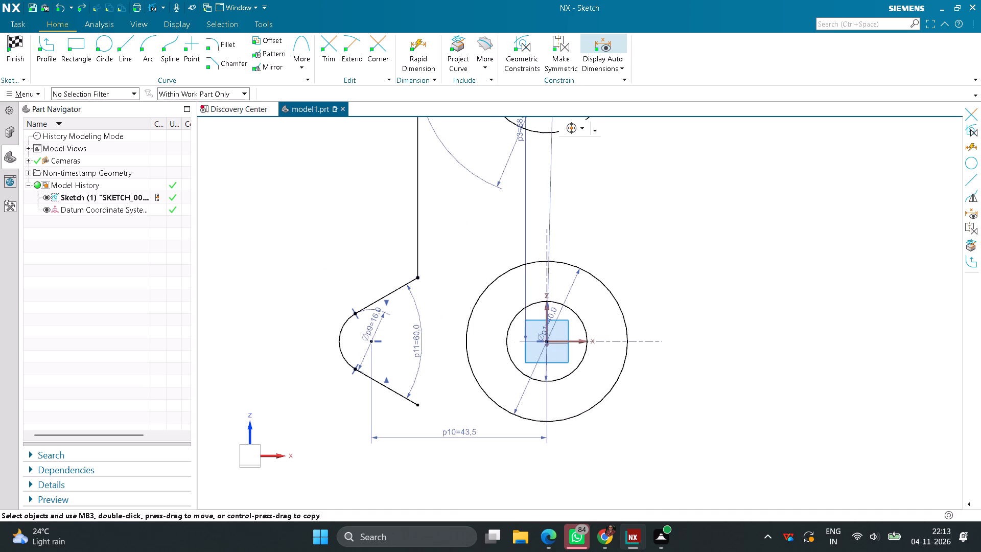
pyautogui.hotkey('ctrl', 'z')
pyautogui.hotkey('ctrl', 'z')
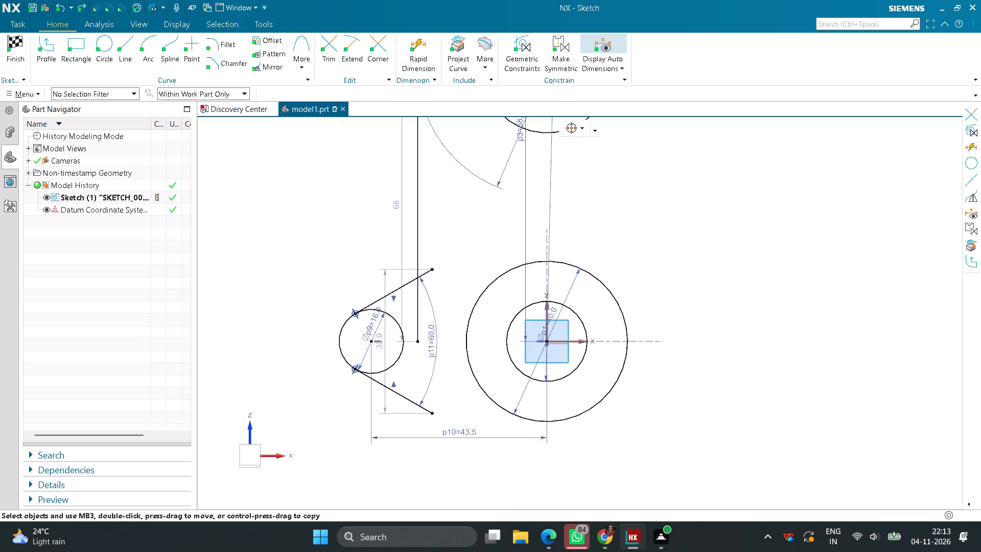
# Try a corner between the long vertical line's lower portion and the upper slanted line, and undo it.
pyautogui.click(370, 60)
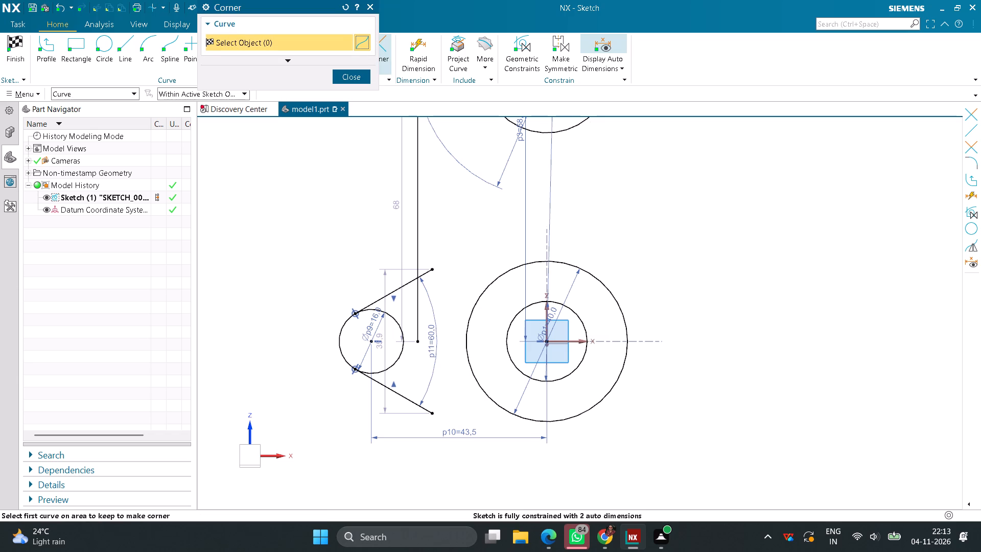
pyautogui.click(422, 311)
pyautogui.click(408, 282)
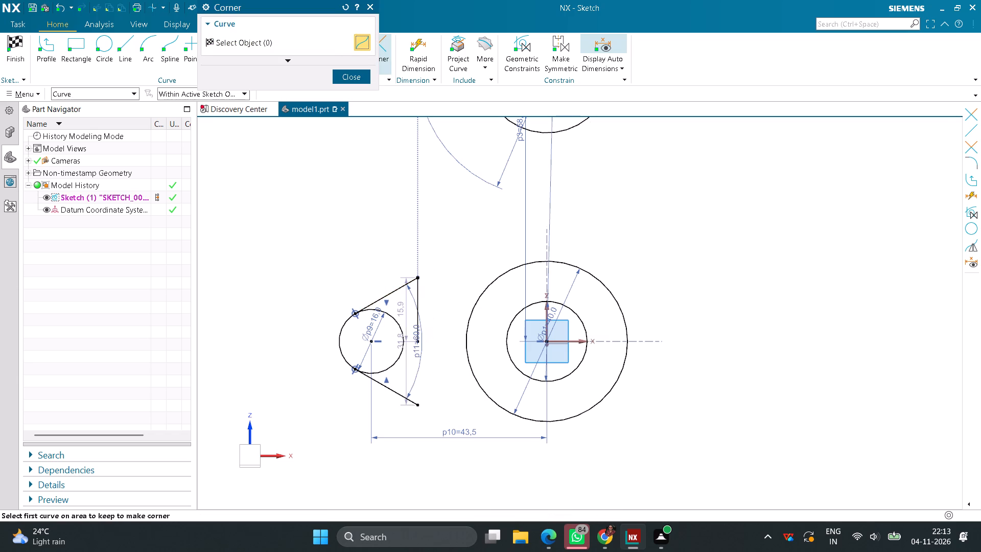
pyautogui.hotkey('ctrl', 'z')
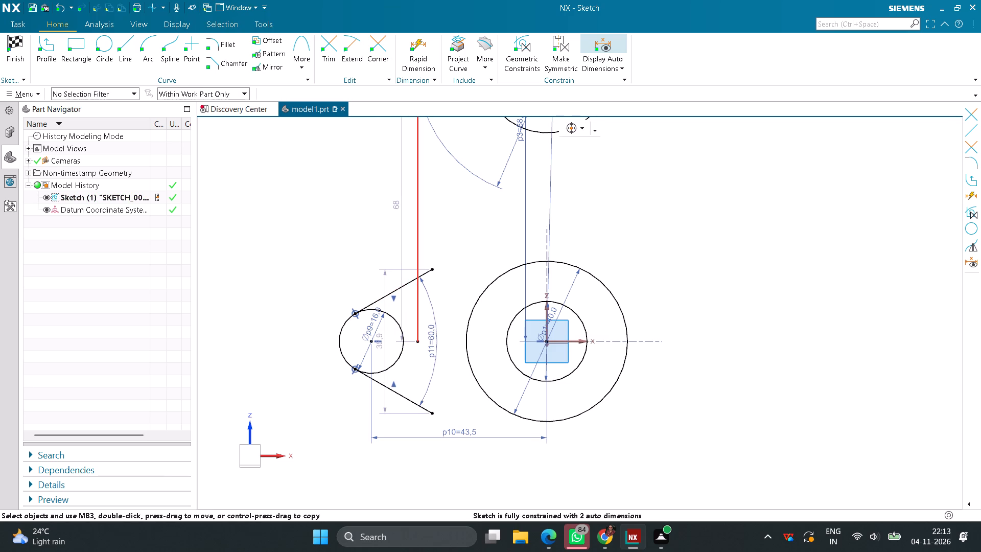
# Make a corner between the long vertical line and the upper slanted line, keeping the portions above and towards the 16 mm circle.
pyautogui.click(371, 56)
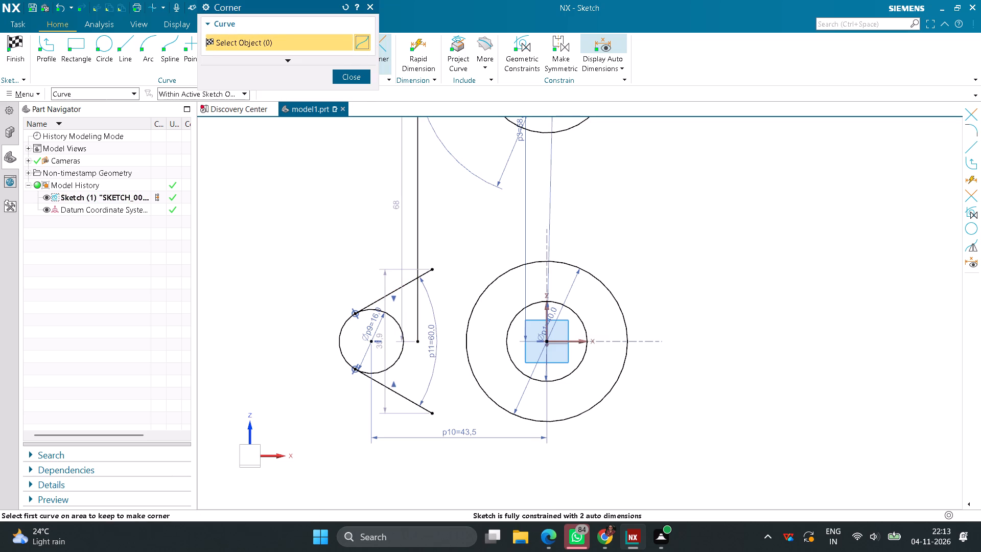
pyautogui.click(419, 219)
pyautogui.click(405, 283)
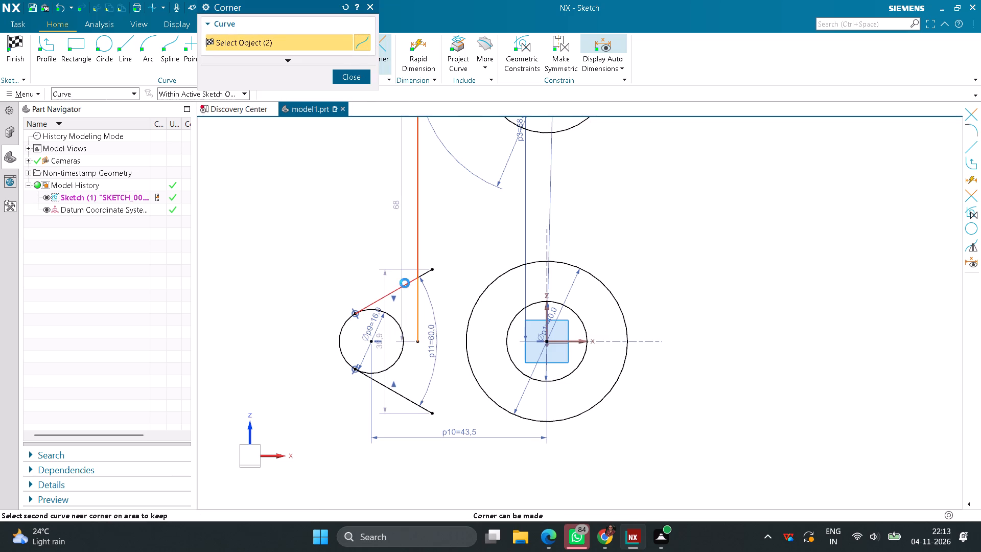
pyautogui.click(364, 81)
# Fillet the upper slanted line and the 40 mm circle with an 8 mm radius.
pyautogui.click(226, 50)
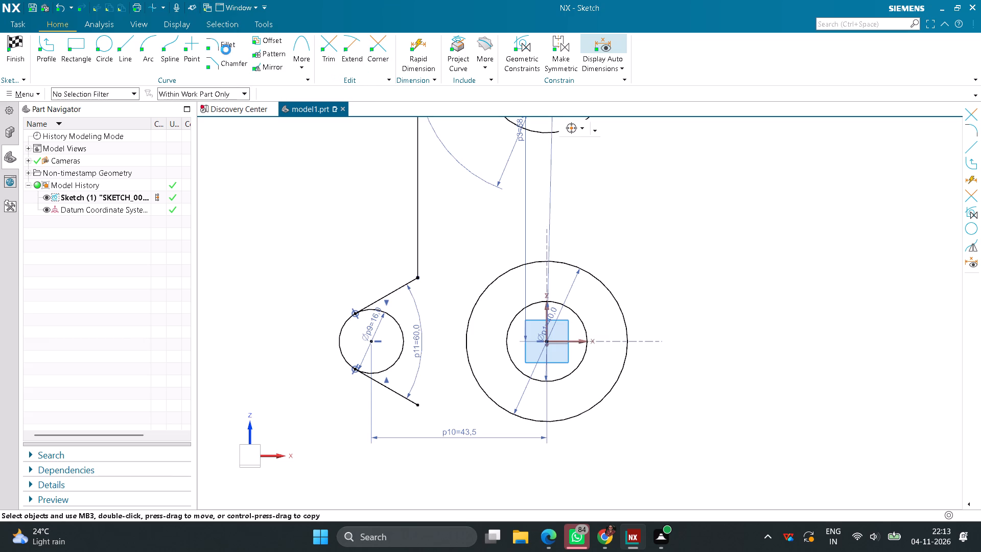
pyautogui.click(410, 288)
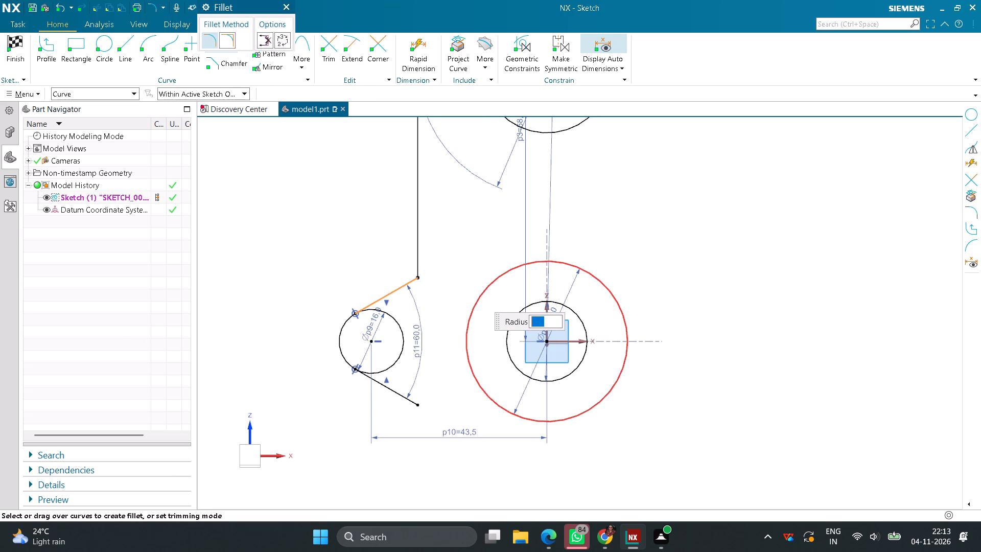
pyautogui.click(478, 295)
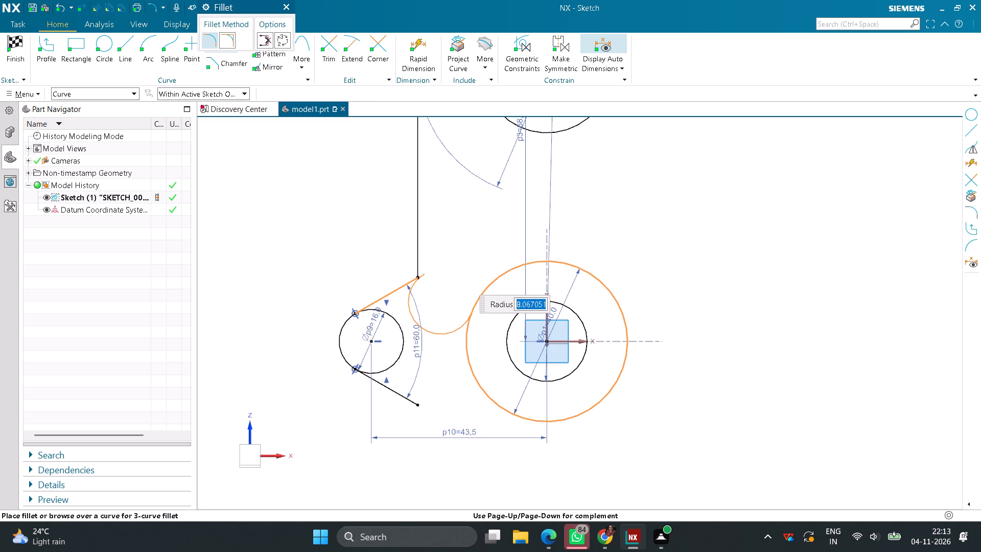
pyautogui.press('8')
pyautogui.press('Return')
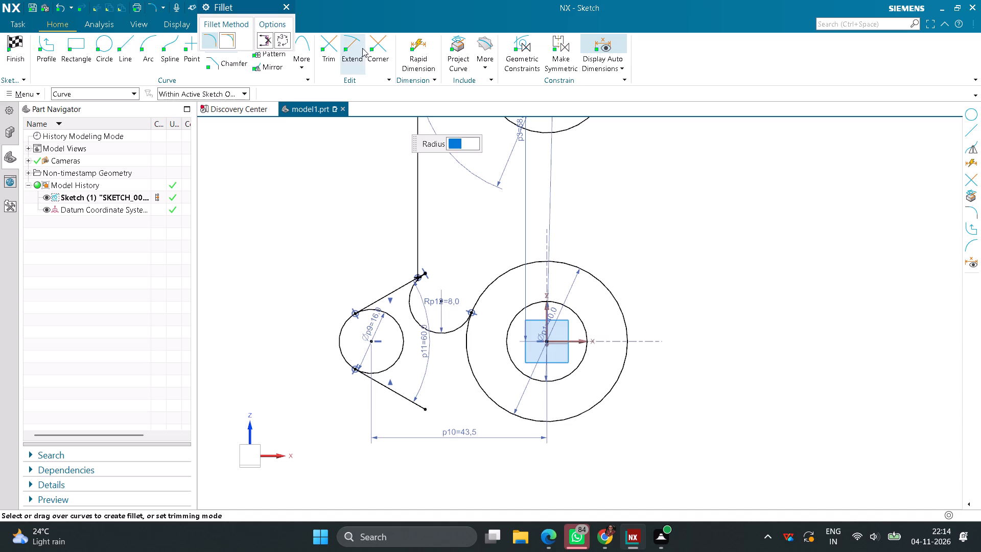
# Mirror the 8 mm fillet arc about the sketch's horizontal axis.
pyautogui.click(272, 72)
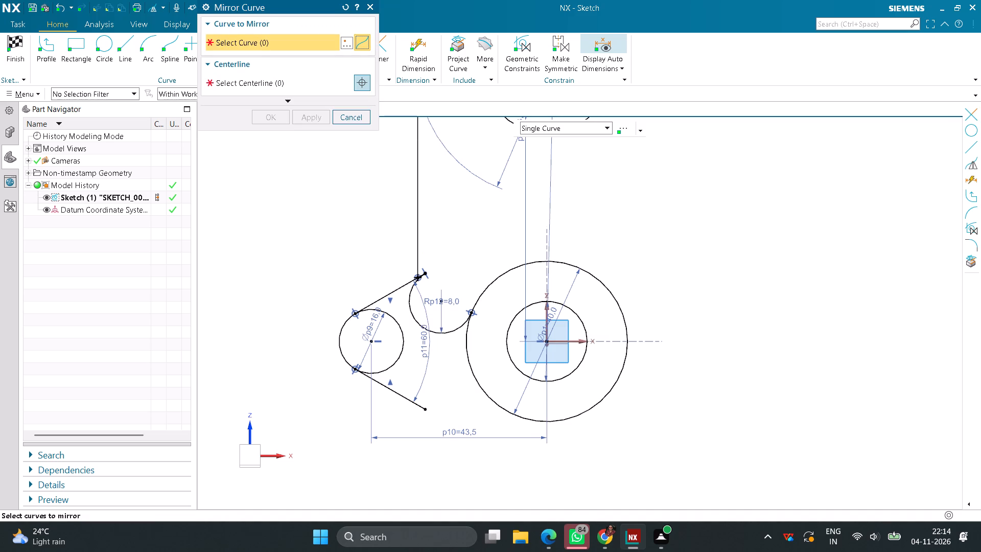
pyautogui.click(447, 333)
pyautogui.click(255, 85)
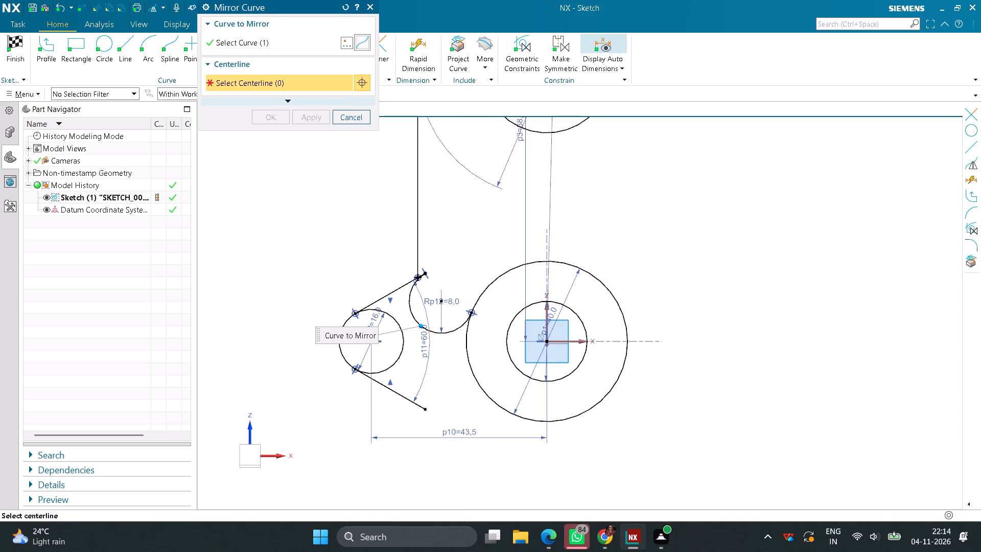
pyautogui.click(568, 342)
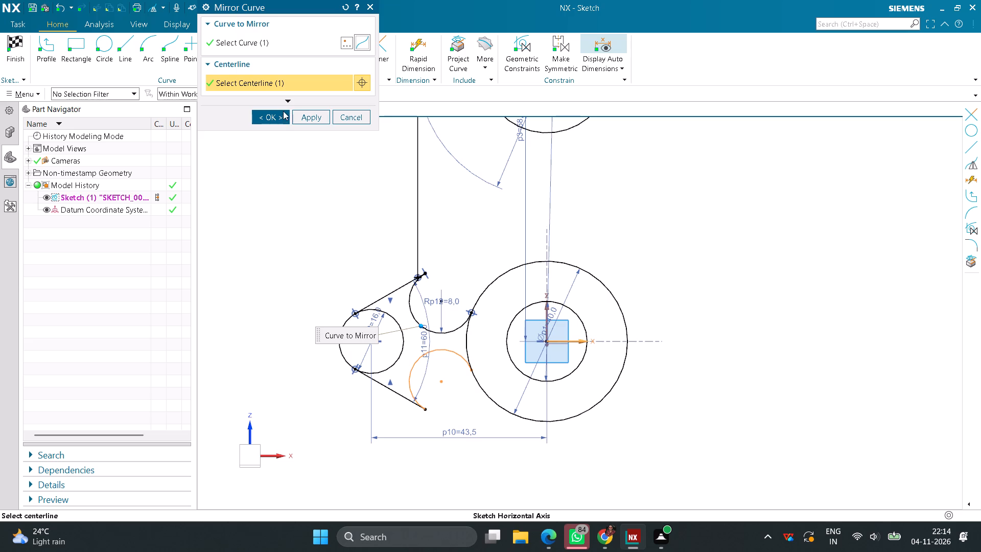
pyautogui.click(281, 112)
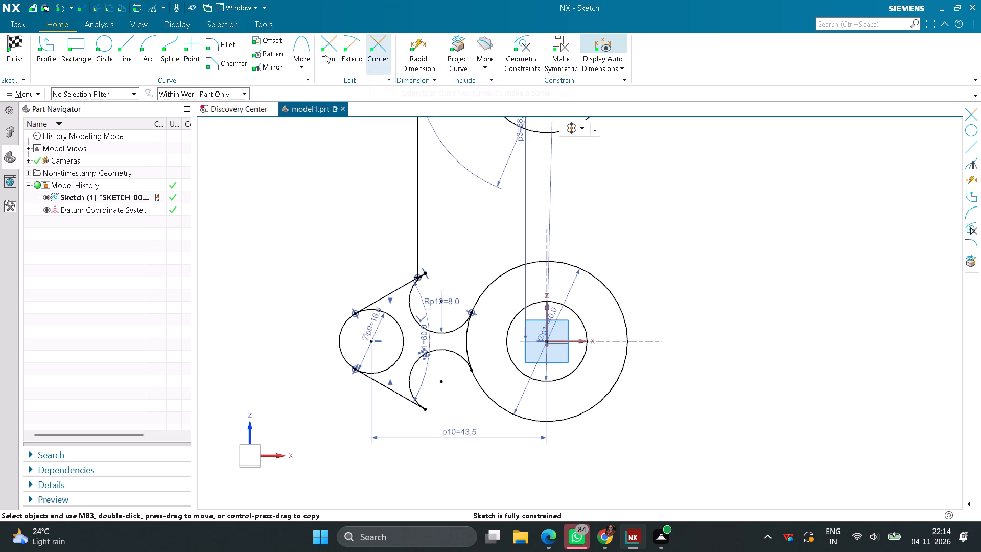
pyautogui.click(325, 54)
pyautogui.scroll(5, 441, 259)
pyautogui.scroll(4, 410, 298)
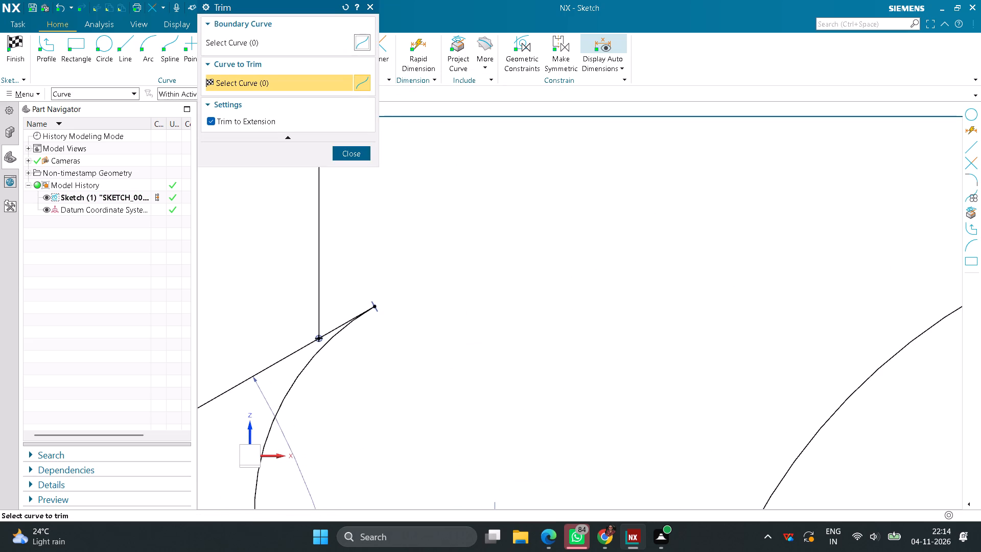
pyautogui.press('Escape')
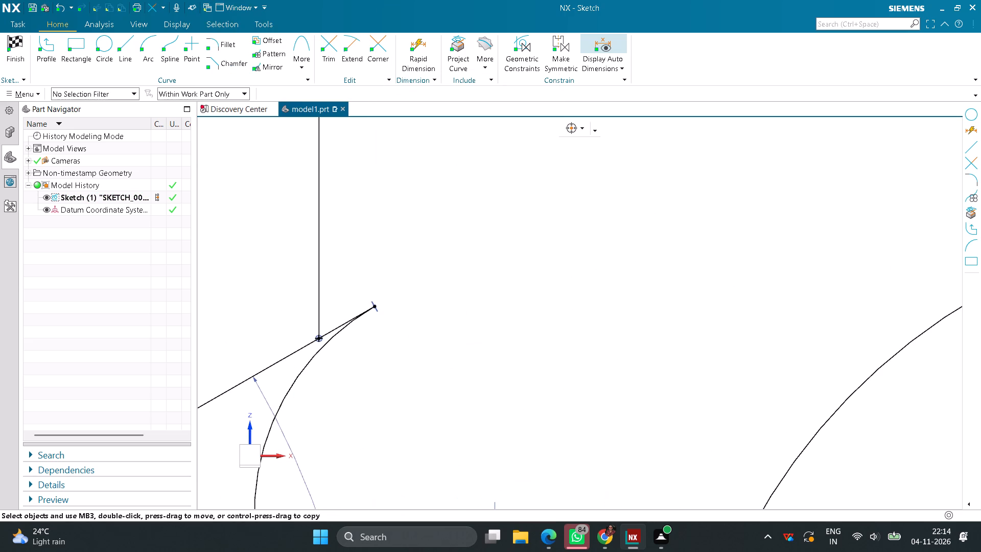
# Undo the mirrored arc, the 8 mm fillet and the corner between the vertical and upper slanted lines.
pyautogui.hotkey('ctrl', 'z')
pyautogui.hotkey('ctrl', 'z')
pyautogui.hotkey('ctrl', 'z')
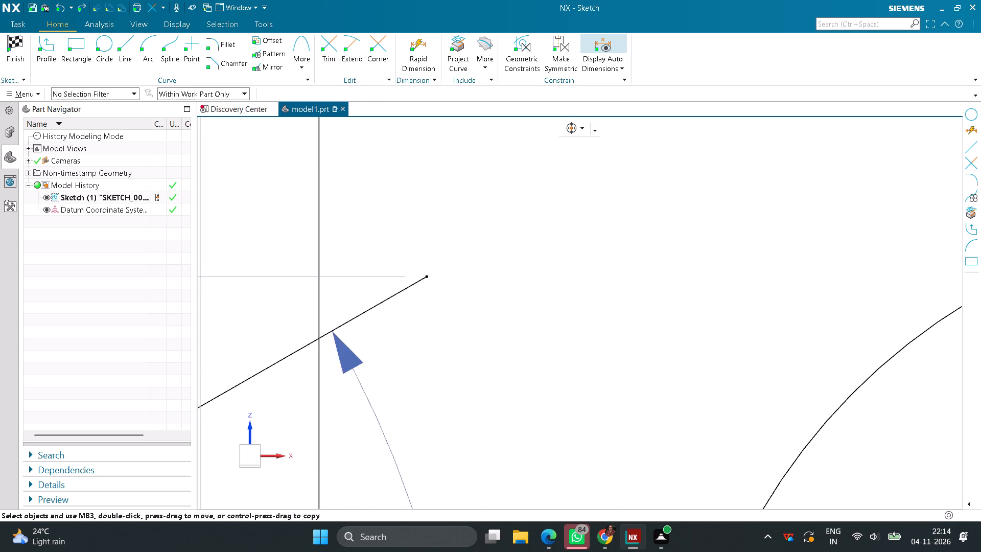
# Sketch a line about 27 mm long at 135 degrees from the 40 mm circle's centre towards the upper slanted line.
pyautogui.scroll(-7, 399, 335)
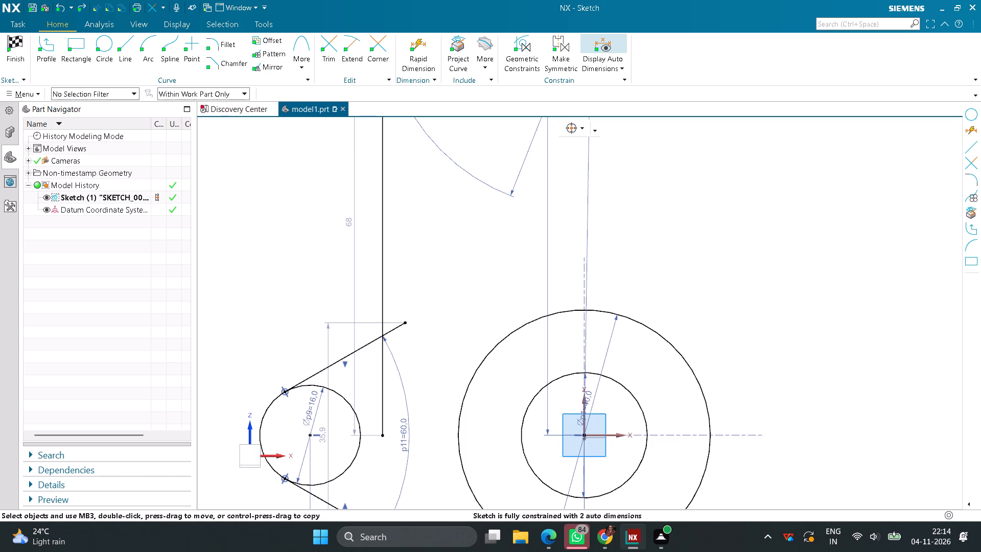
pyautogui.click(122, 41)
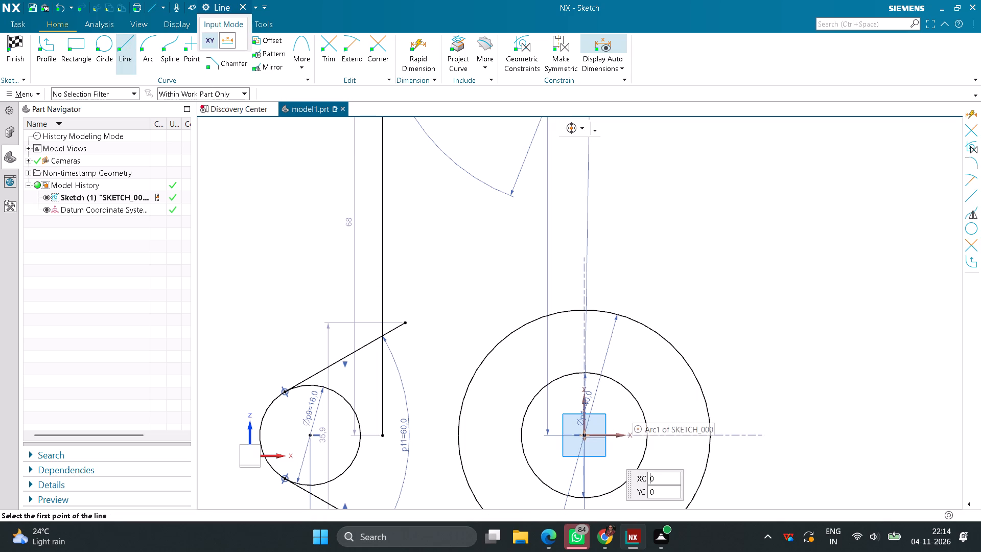
pyautogui.click(585, 433)
pyautogui.click(464, 314)
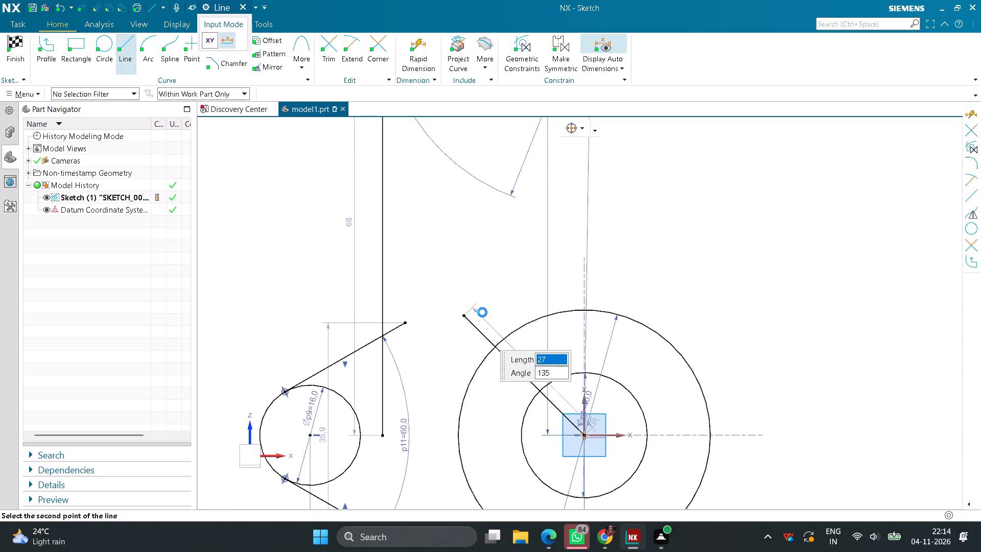
# Dimension the angle between the new line and the sketch's horizontal axis as 30 degrees.
pyautogui.click(413, 45)
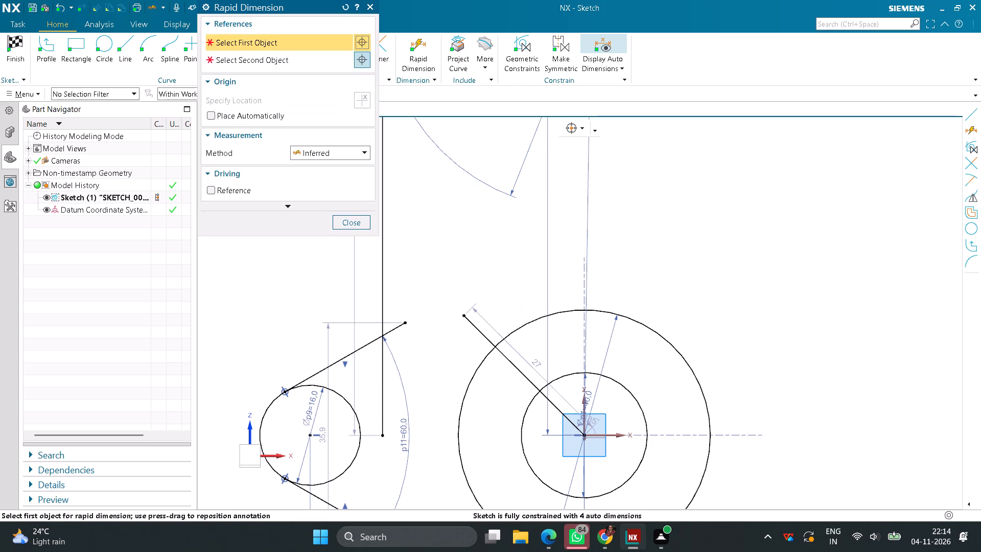
pyautogui.click(511, 367)
pyautogui.click(614, 433)
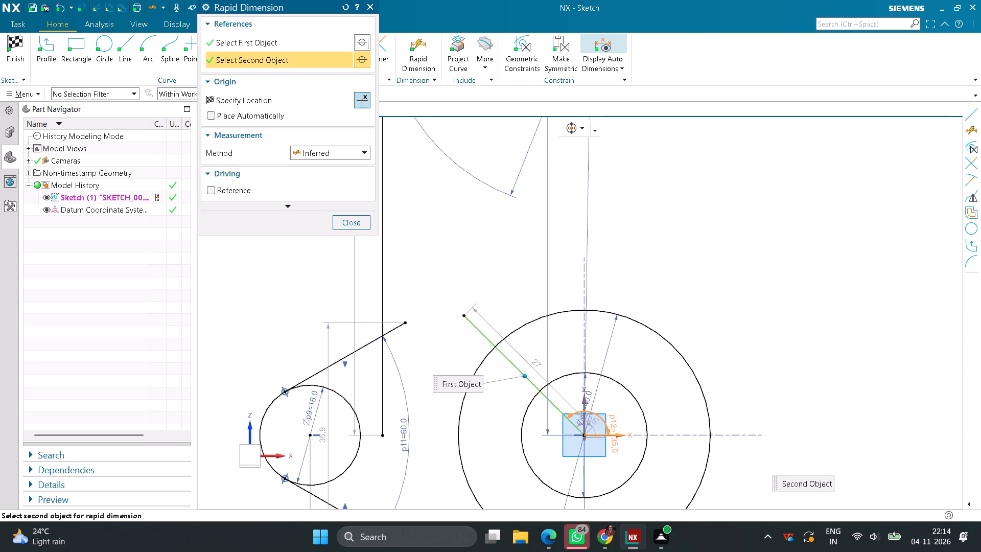
pyautogui.click(510, 416)
pyautogui.write('30')
pyautogui.press('Return')
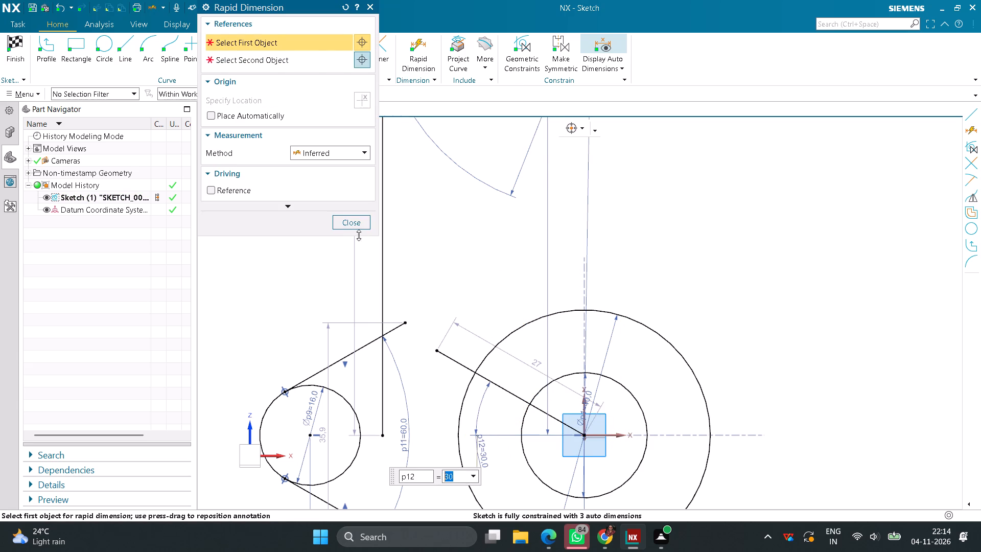
pyautogui.click(355, 228)
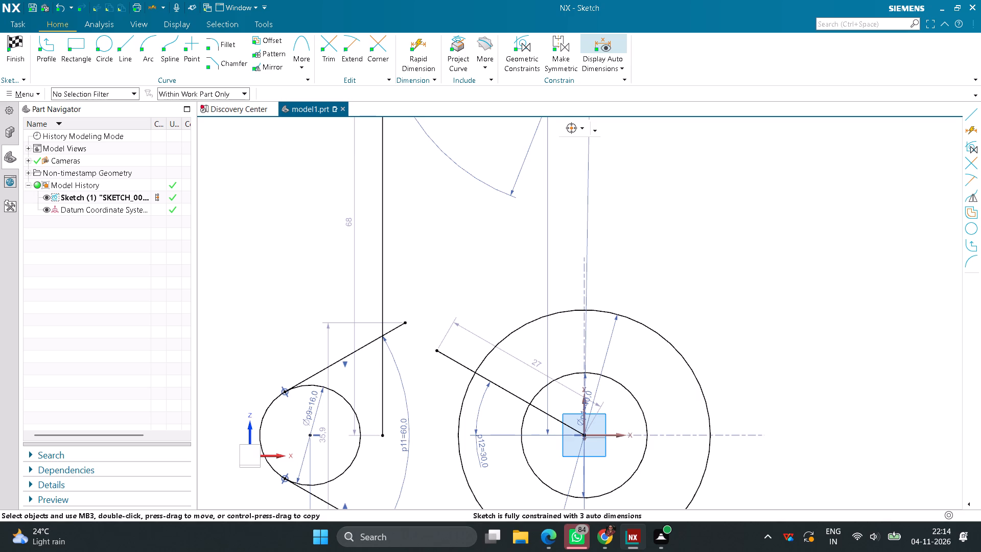
# Draw an 8 mm radius arc from the vertical and slanted lines' intersection to where the 30-degree line crosses the 40 mm circle.
pyautogui.click(144, 49)
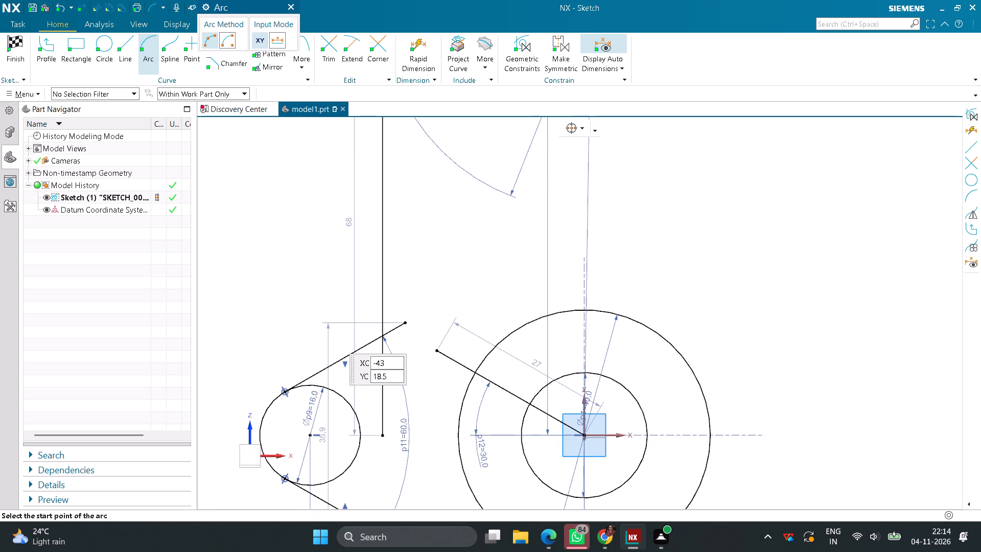
pyautogui.click(383, 336)
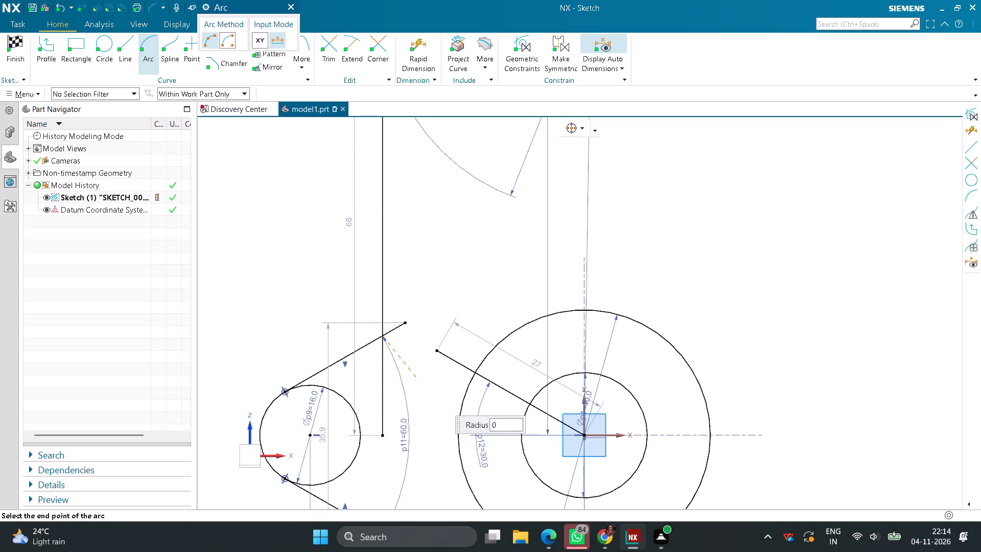
pyautogui.click(474, 373)
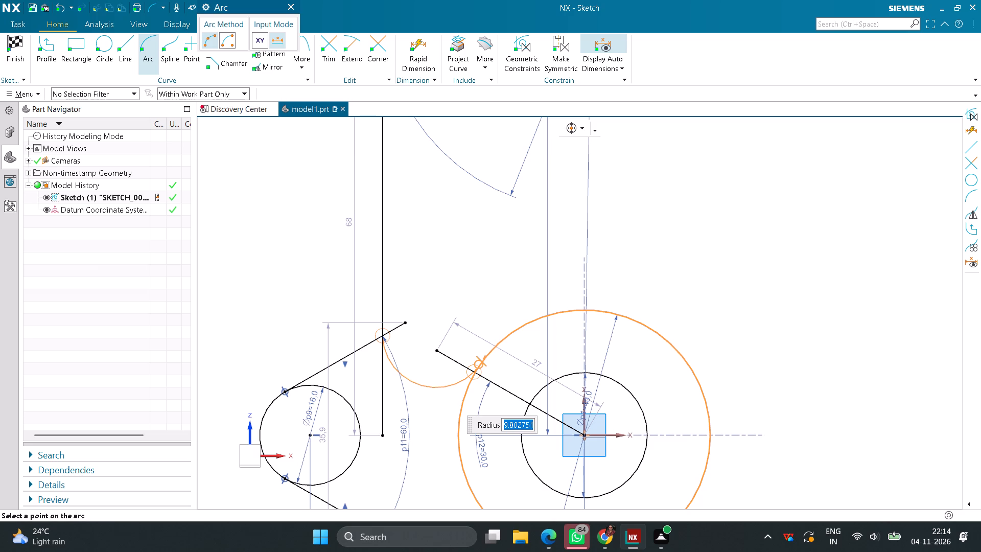
pyautogui.press('8')
pyautogui.press('Return')
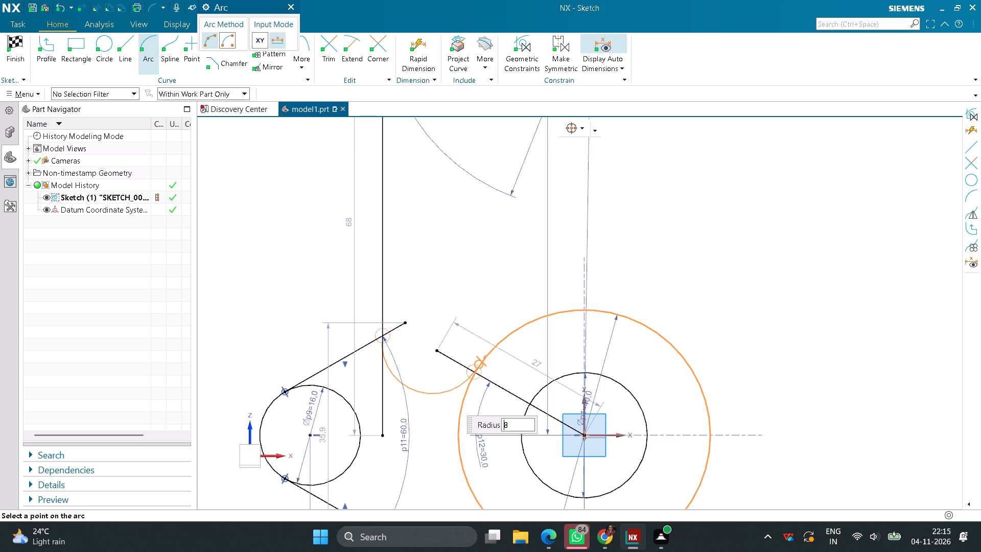
pyautogui.click(417, 382)
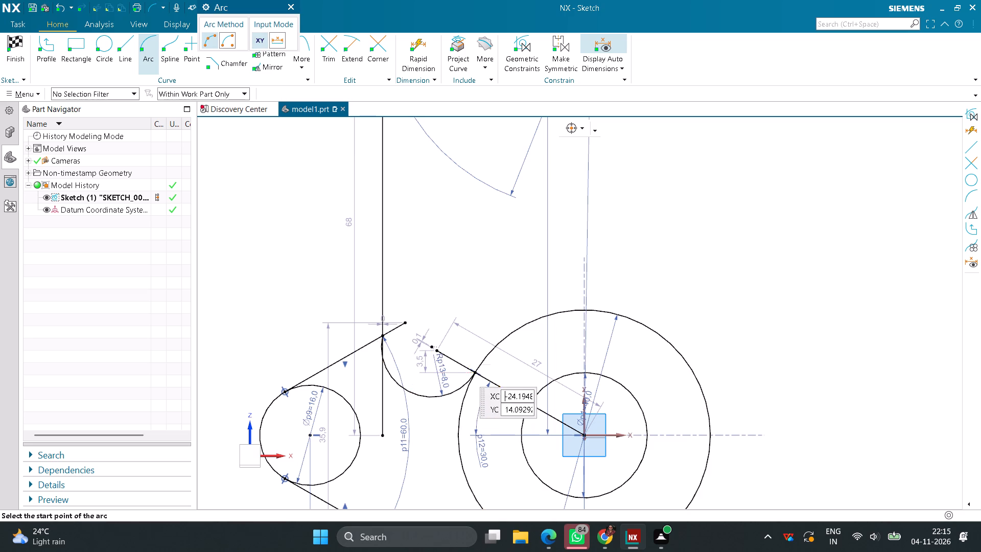
# Mirror the 8 mm arc about the sketch's horizontal axis.
pyautogui.click(268, 68)
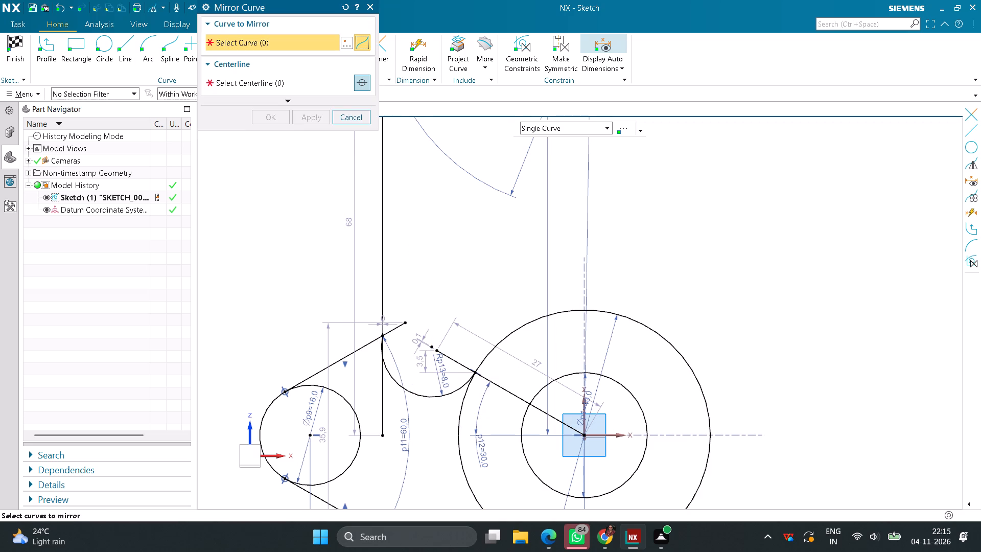
pyautogui.click(436, 397)
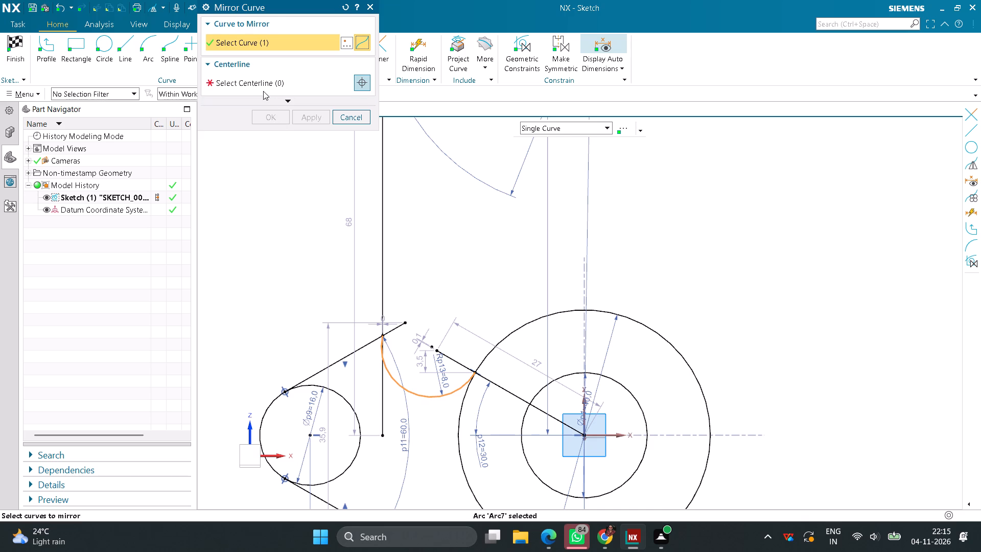
pyautogui.click(263, 85)
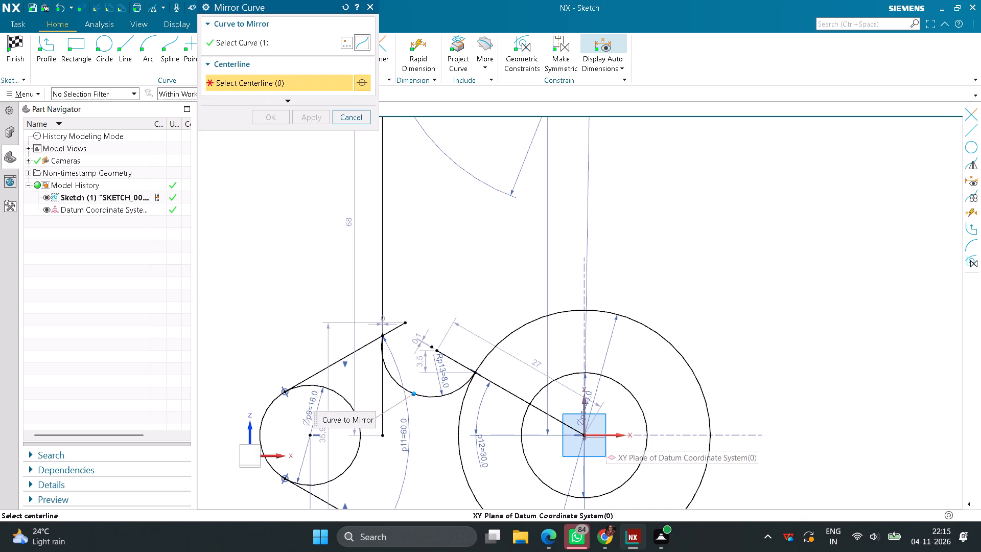
pyautogui.click(615, 433)
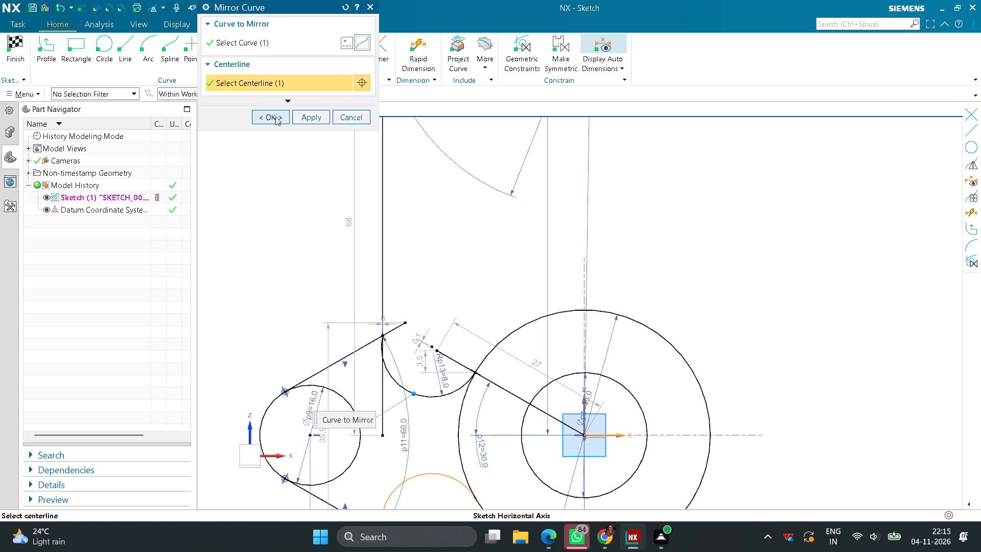
pyautogui.click(272, 116)
# Trim the slanted and vertical lines beyond their intersection, and the 30-degree line outside the 40 mm circle.
pyautogui.click(335, 56)
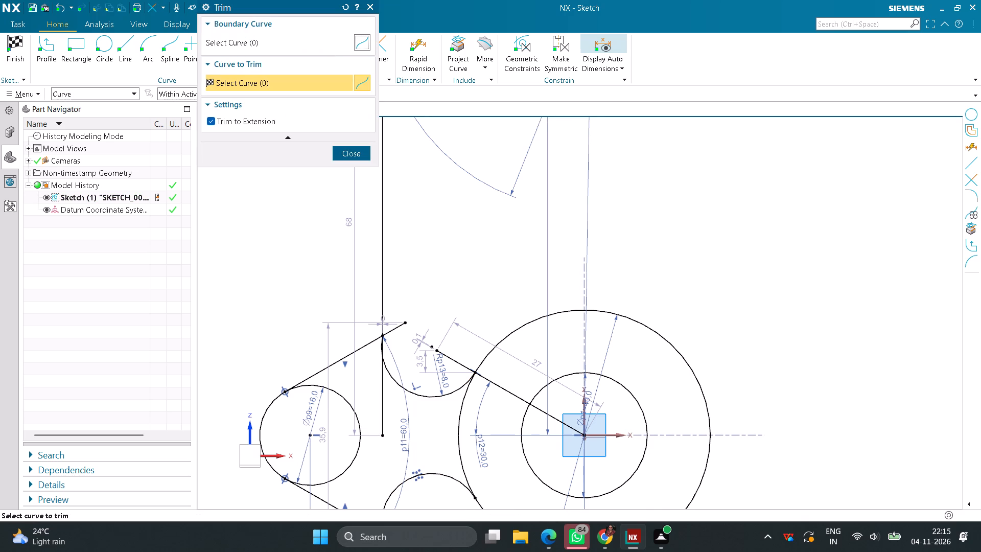
pyautogui.click(398, 329)
pyautogui.click(384, 390)
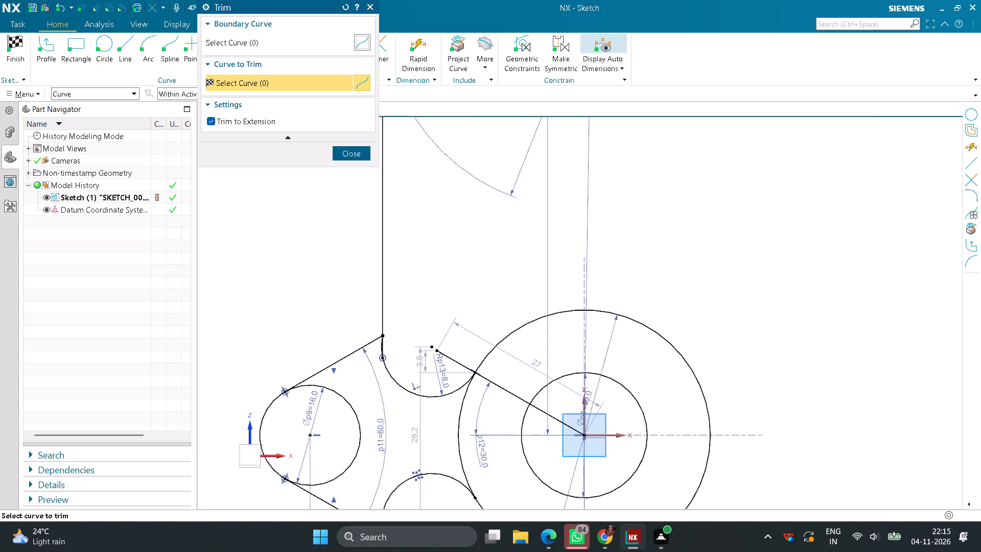
pyautogui.scroll(7, 388, 351)
pyautogui.click(367, 353)
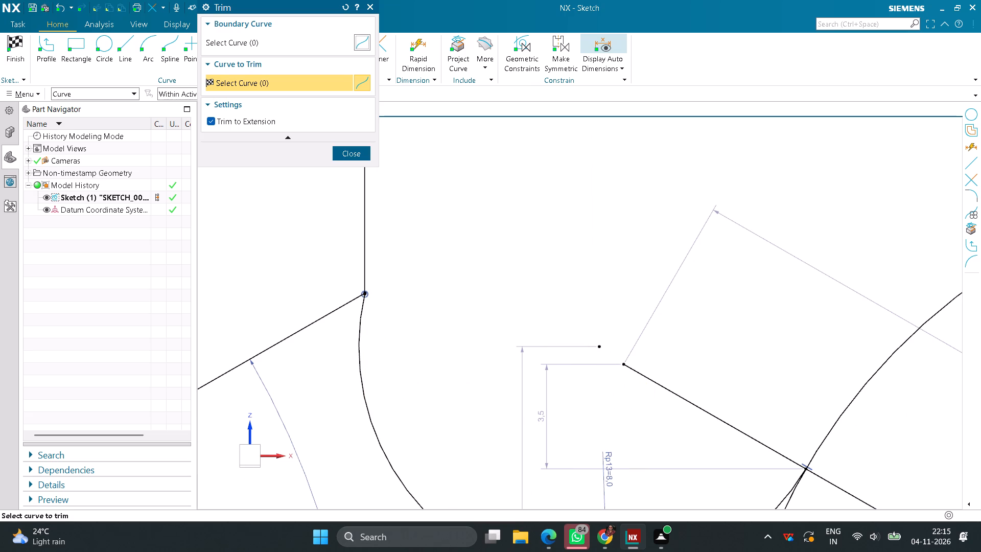
pyautogui.click(667, 389)
# Trim the 16 mm circle's inner portion between the two slanted lines, leaving its outer arc.
pyautogui.scroll(-8, 668, 388)
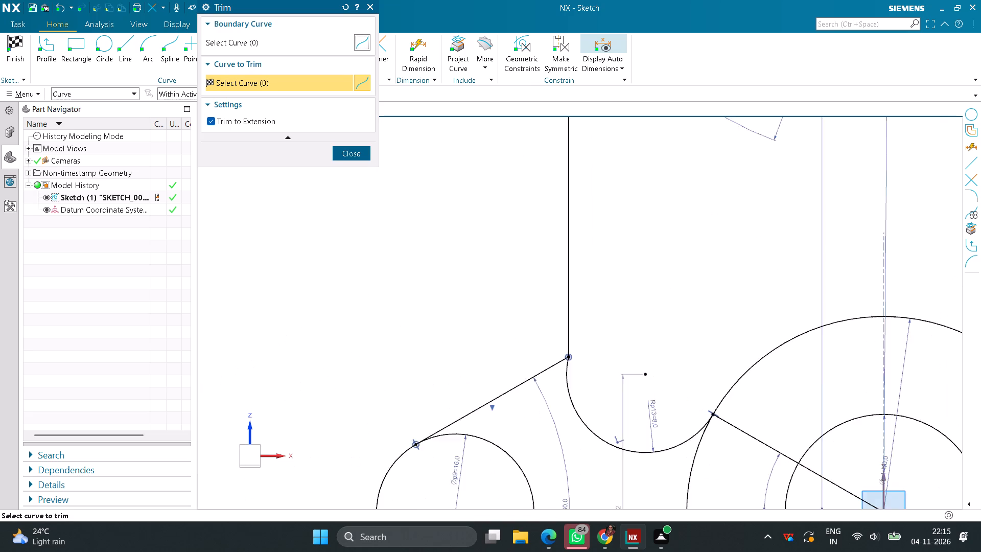
pyautogui.scroll(-4, 667, 387)
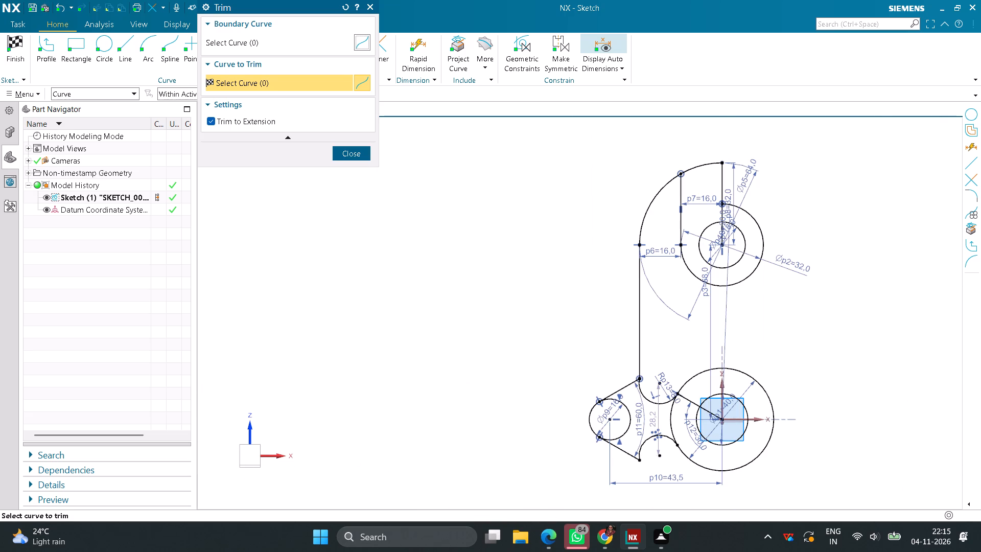
pyautogui.click(624, 429)
pyautogui.scroll(3, 698, 418)
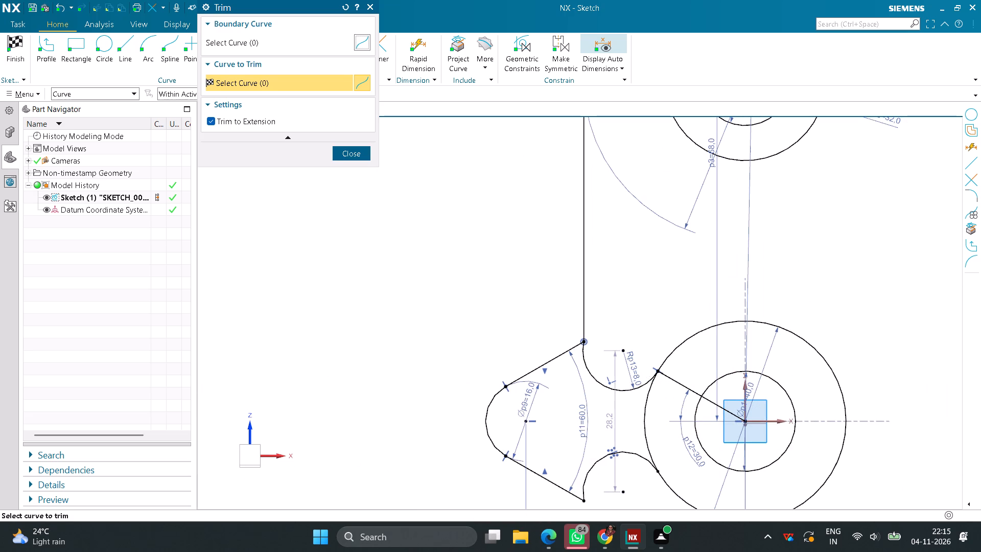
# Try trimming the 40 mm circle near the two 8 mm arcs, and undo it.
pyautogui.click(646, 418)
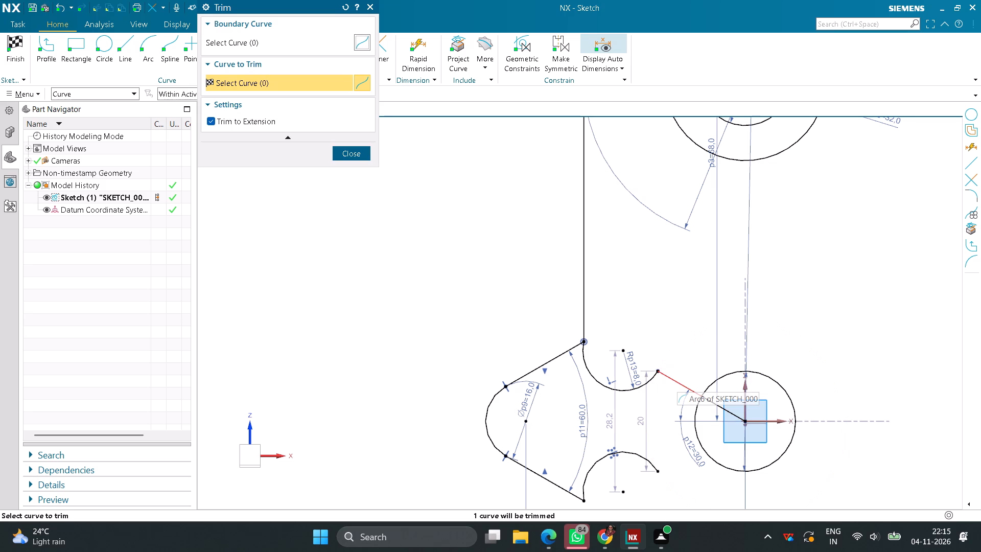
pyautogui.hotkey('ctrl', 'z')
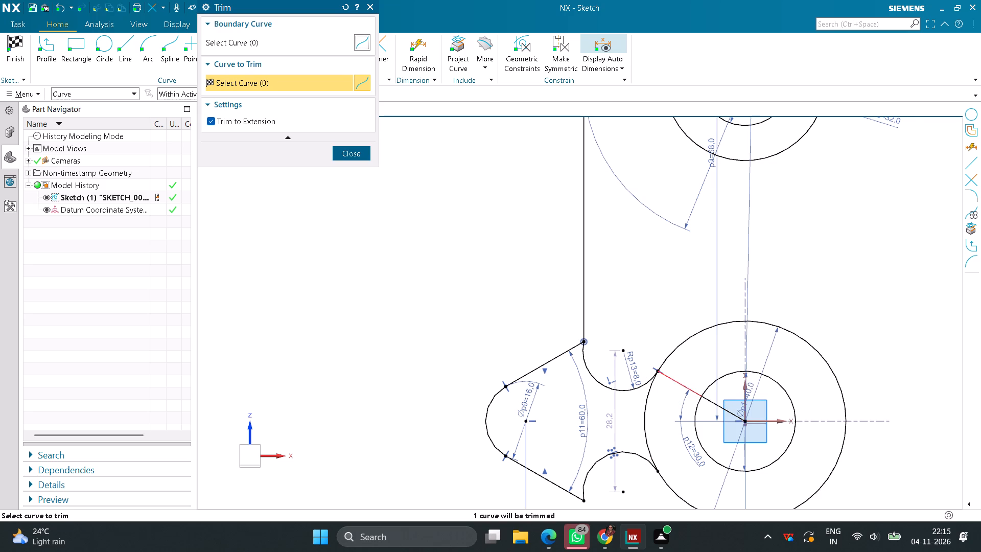
# Trim the 30-degree line's portion between the 40 mm circle and the inner concentric circle.
pyautogui.click(675, 381)
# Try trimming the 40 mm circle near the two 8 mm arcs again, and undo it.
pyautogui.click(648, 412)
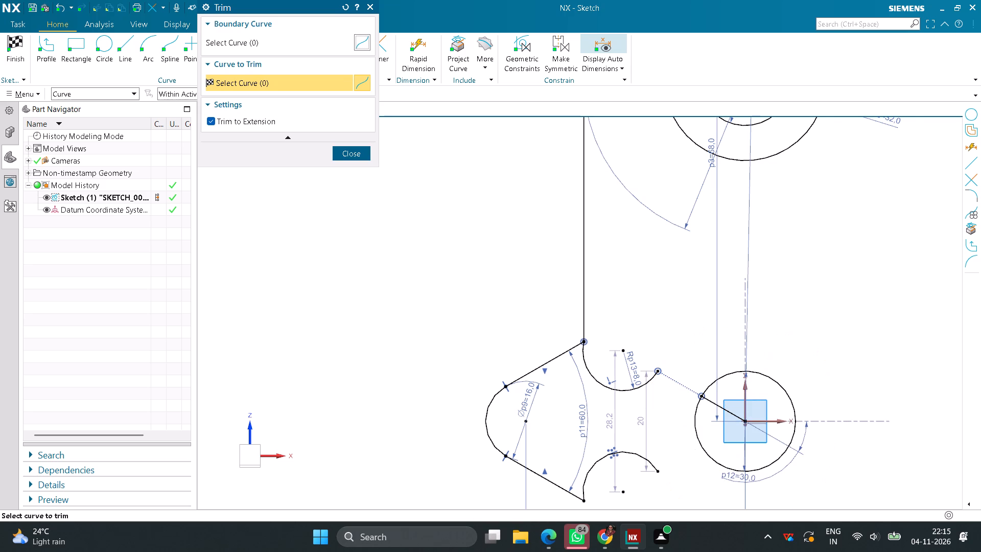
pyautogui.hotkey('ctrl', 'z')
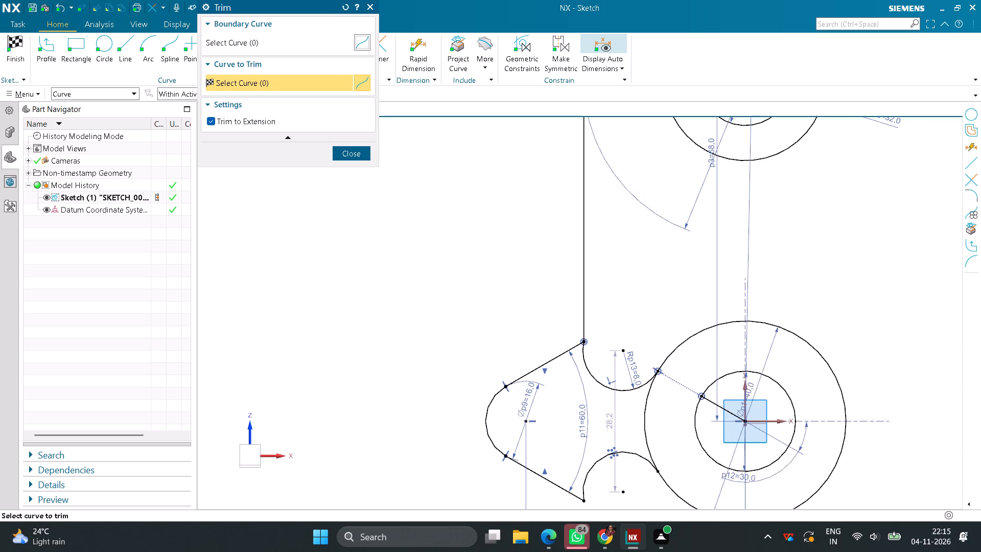
# Trim away the remaining 30-degree line inside the inner concentric circle and finish trimming.
pyautogui.moveTo(442, 362); pyautogui.dragTo(364, 275, button='middle')
pyautogui.moveTo(440, 361); pyautogui.dragTo(364, 275, button='right')
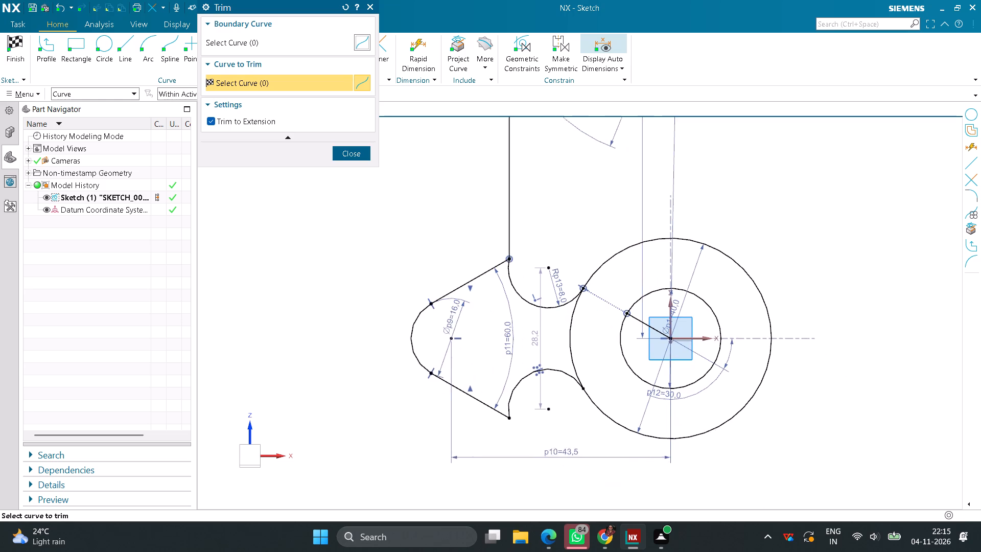
pyautogui.moveTo(364, 275); pyautogui.dragTo(355, 264, button='right')
pyautogui.moveTo(364, 275); pyautogui.dragTo(355, 264, button='middle')
pyautogui.click(635, 307)
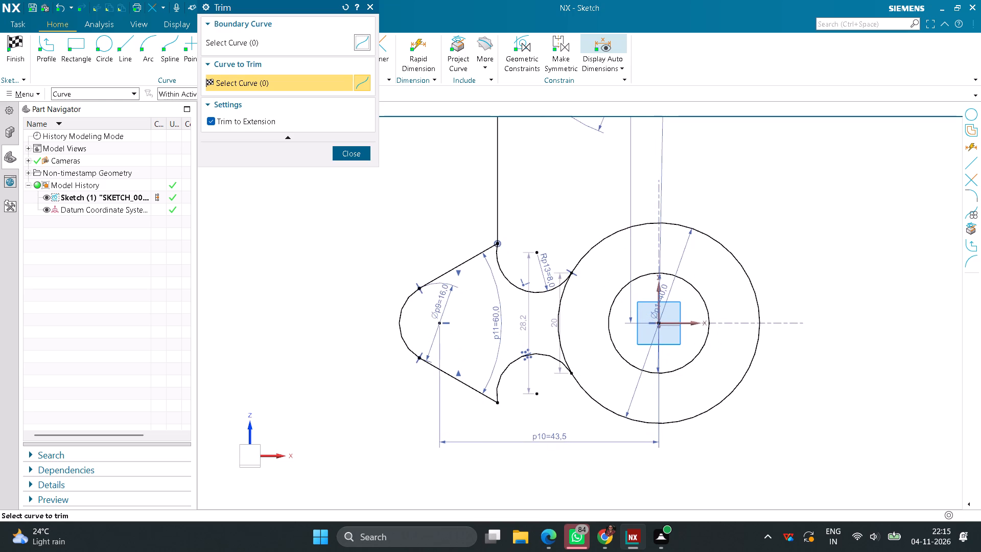
pyautogui.click(364, 158)
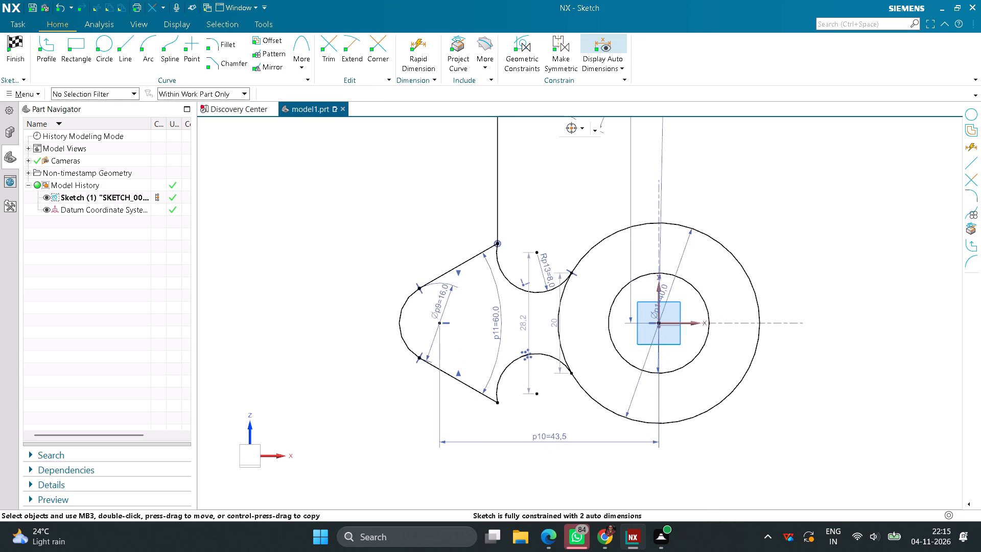
# Constrain the lower 8 mm arc's end point onto the 40 mm circle with a Point on Curve constraint.
pyautogui.click(525, 67)
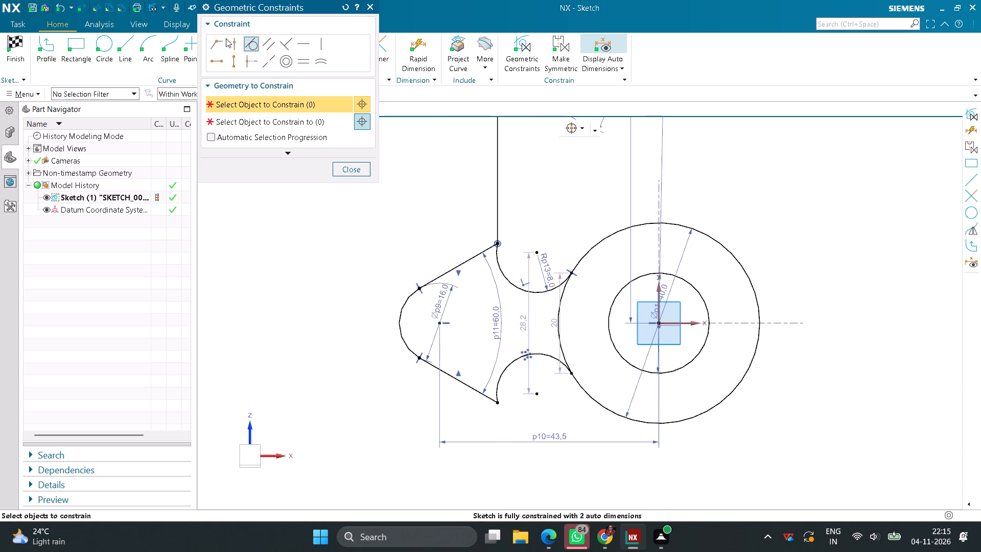
pyautogui.click(235, 43)
pyautogui.scroll(5, 567, 387)
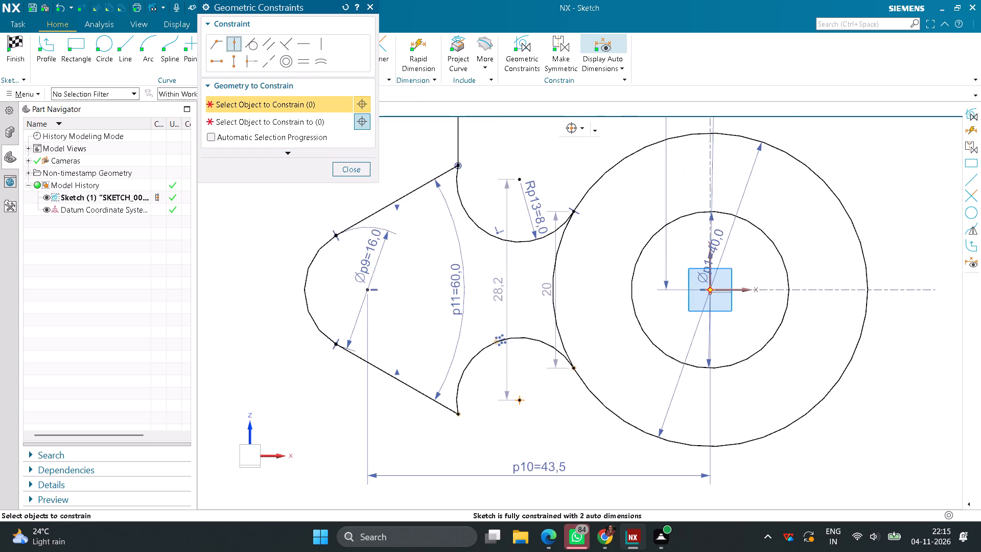
pyautogui.scroll(13, 575, 369)
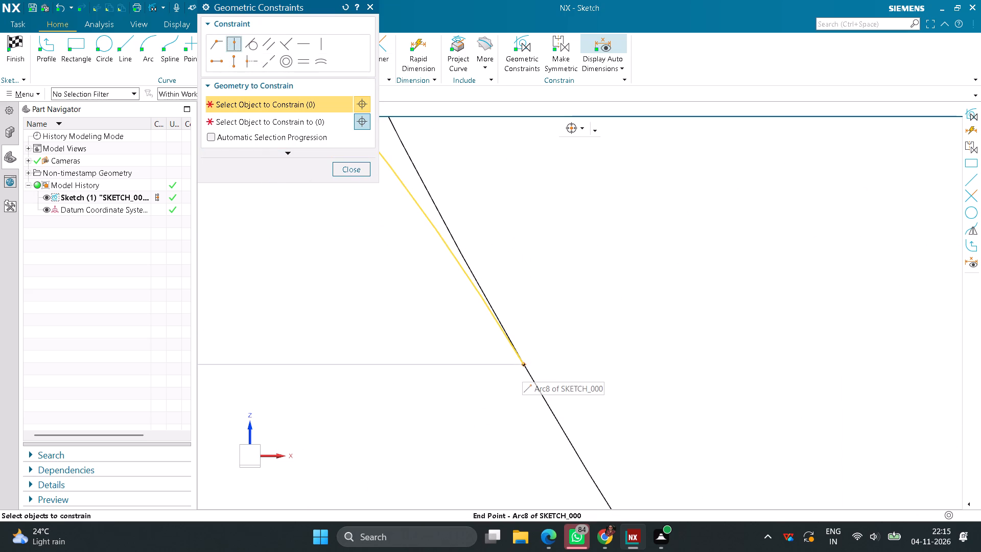
pyautogui.click(523, 367)
pyautogui.click(257, 126)
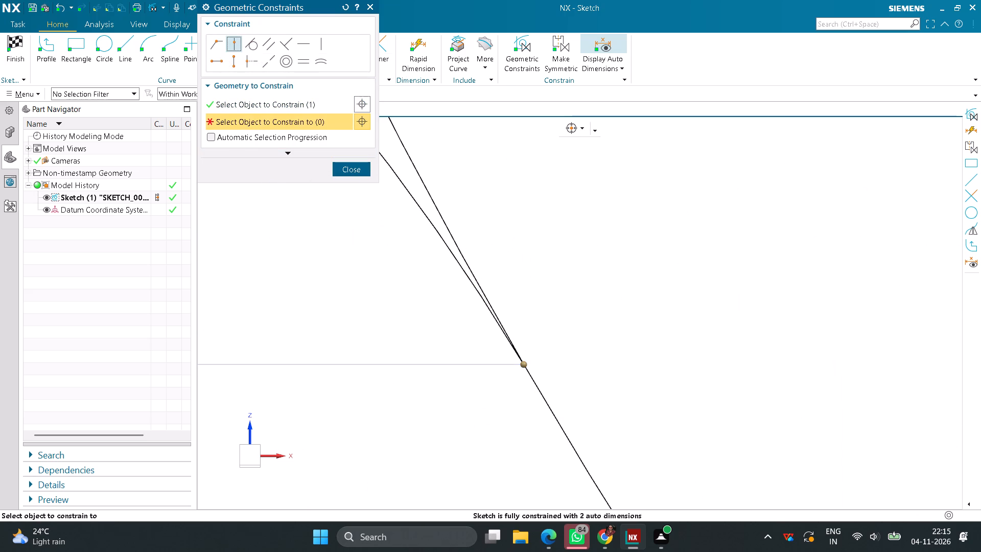
pyautogui.click(541, 396)
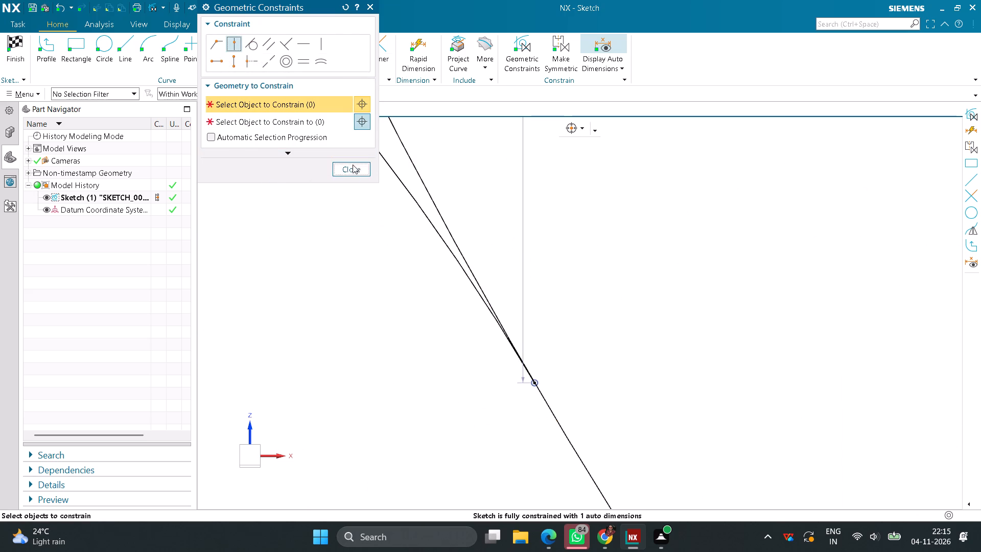
pyautogui.click(353, 165)
# Trim the portion of the 40 mm circle between the ends of the two 8 mm arcs.
pyautogui.scroll(-17, 453, 253)
pyautogui.scroll(-4, 438, 310)
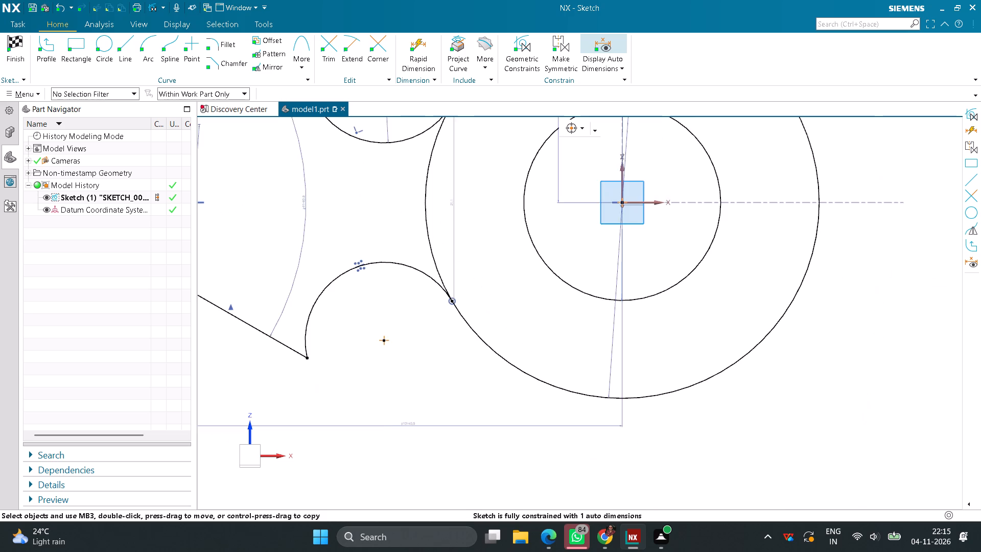
pyautogui.scroll(-4, 437, 351)
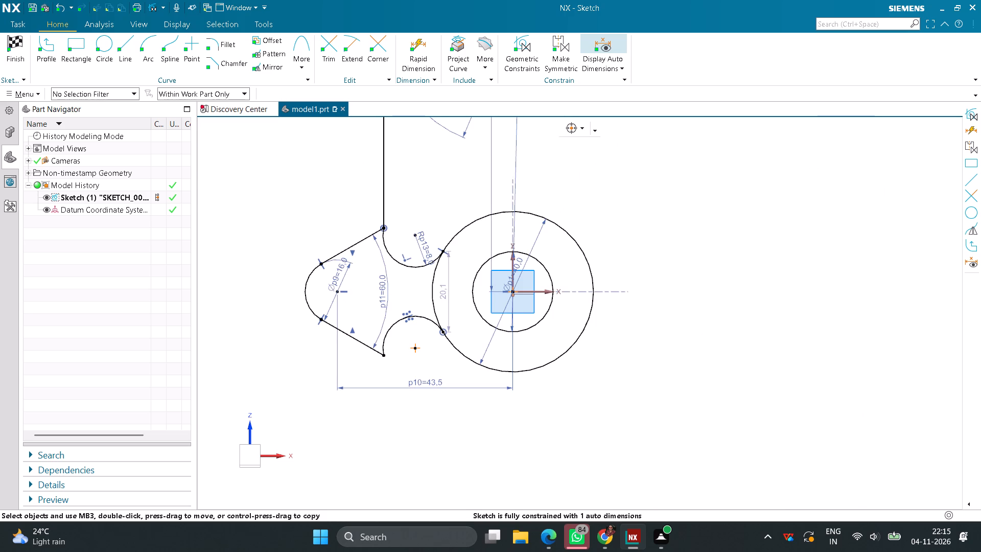
pyautogui.click(333, 47)
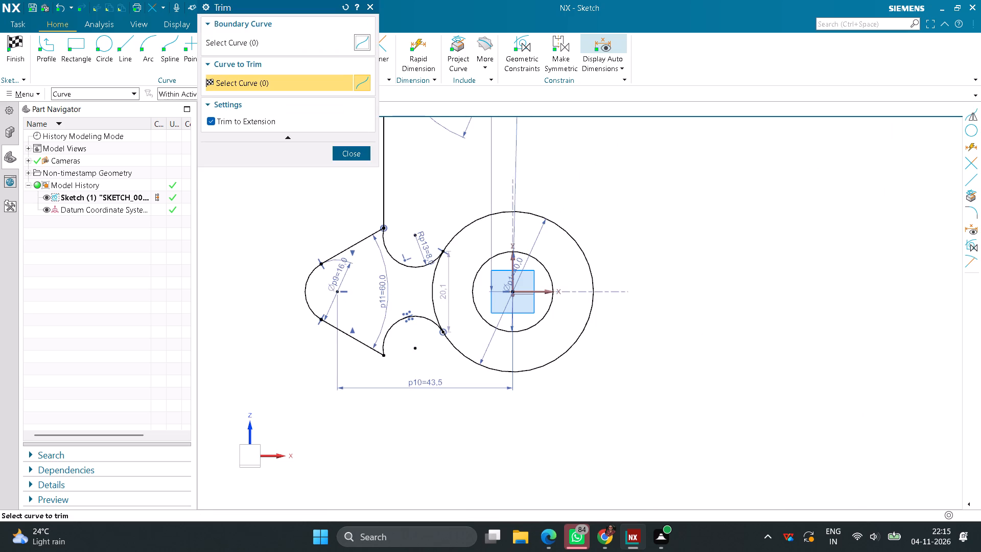
pyautogui.click(431, 282)
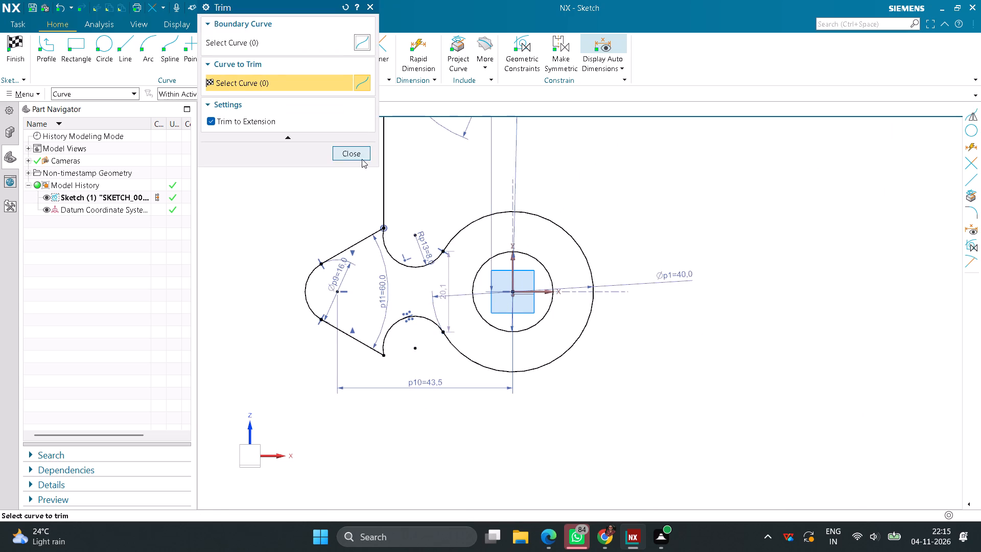
pyautogui.click(360, 155)
# Set the vertical distance between the two arc end points on the 40 mm circle to 20 mm.
pyautogui.doubleClick(443, 289)
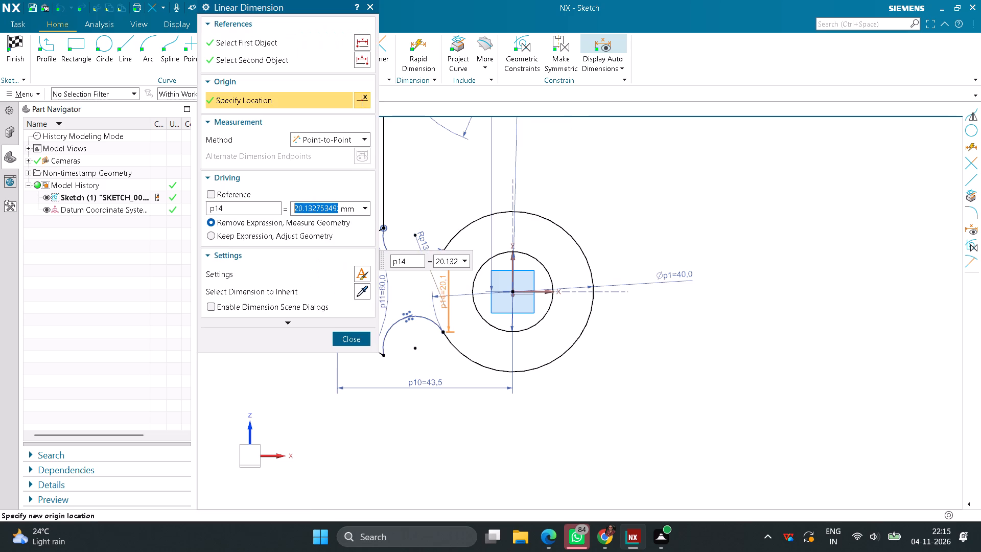
pyautogui.write('20')
pyautogui.press('Return')
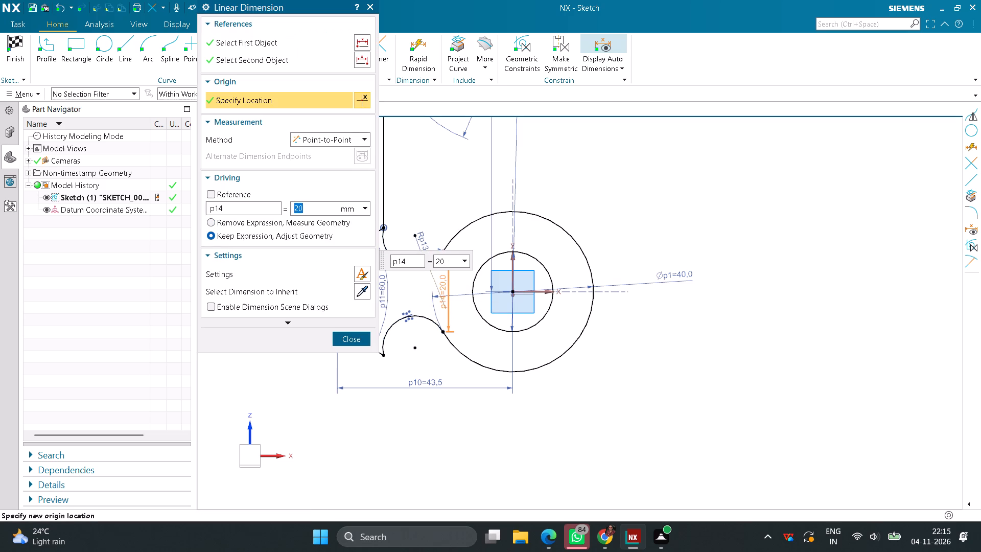
pyautogui.click(359, 344)
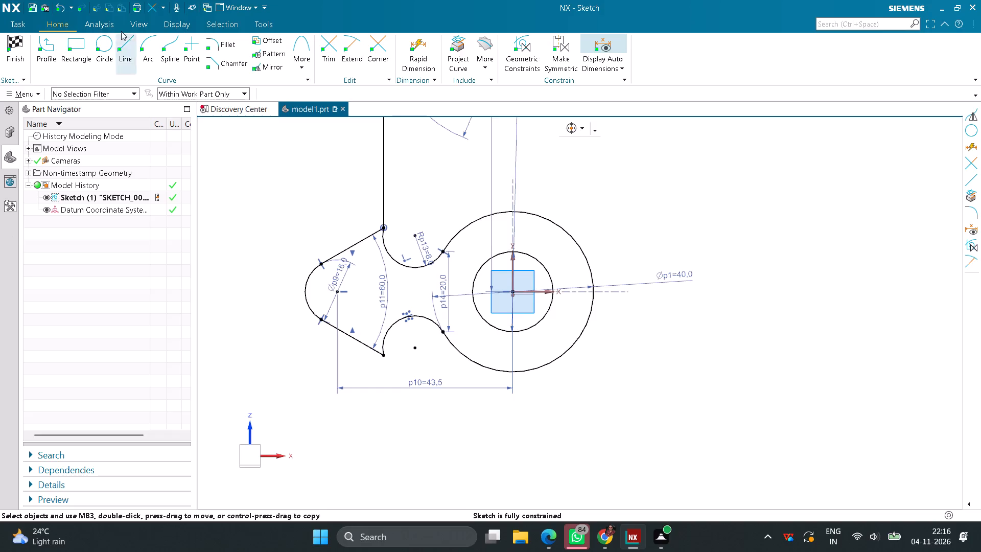
# Draw a line about 40 mm long at 330 degrees from the lower arc's free end, collinear with the lobe's lower slanted line.
pyautogui.click(134, 45)
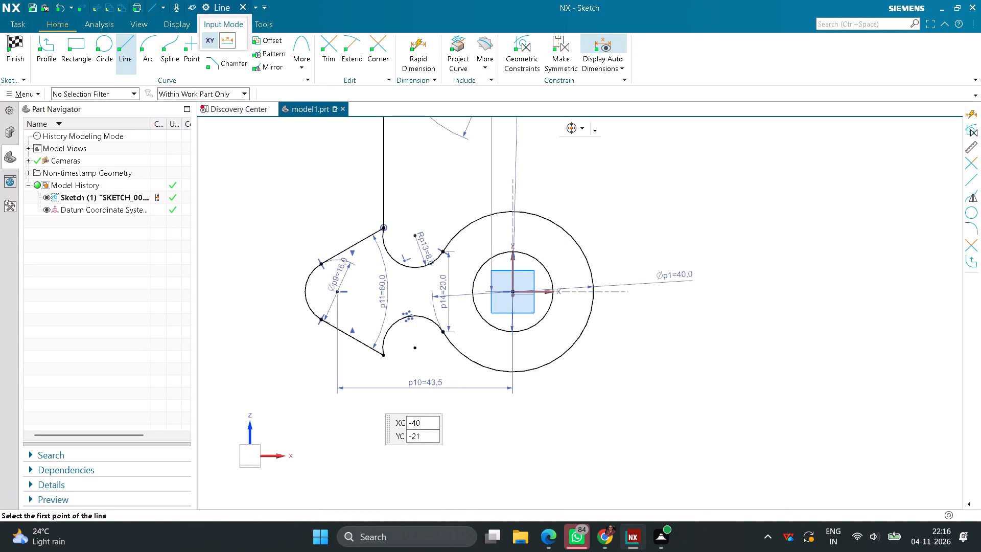
pyautogui.click(388, 358)
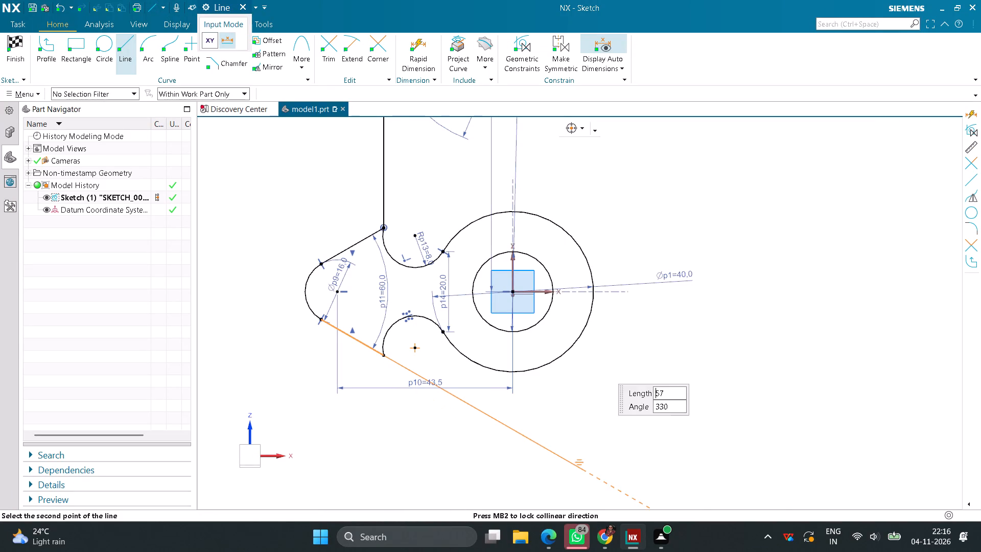
pyautogui.click(522, 435)
# Align the new slanted line's free end point vertically with the centre of the concentric circles.
pyautogui.click(509, 60)
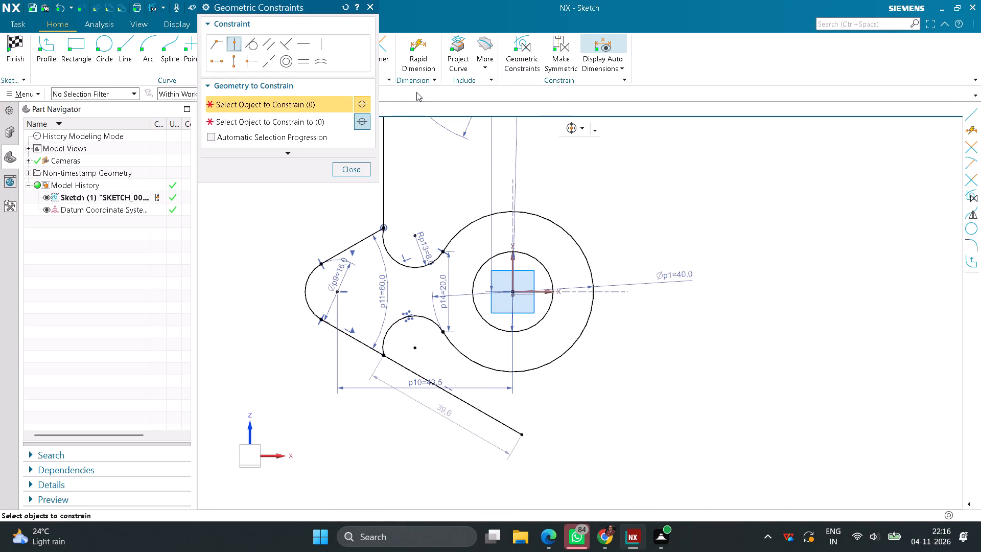
pyautogui.click(232, 65)
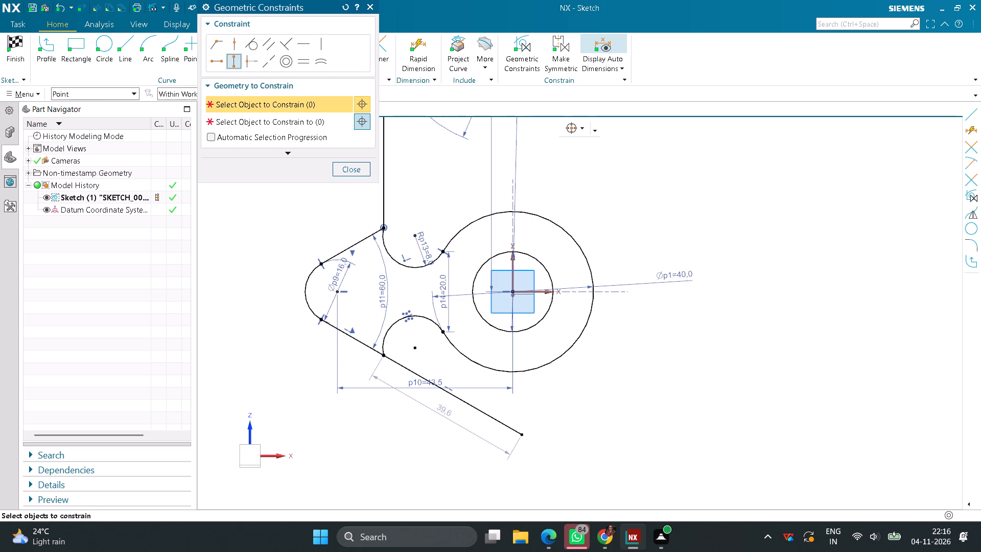
pyautogui.click(523, 439)
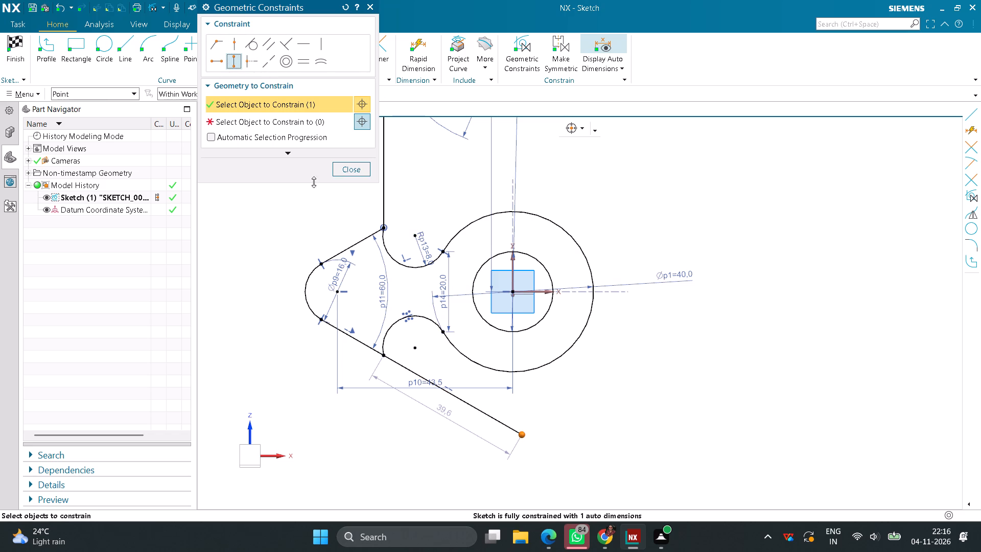
pyautogui.click(268, 123)
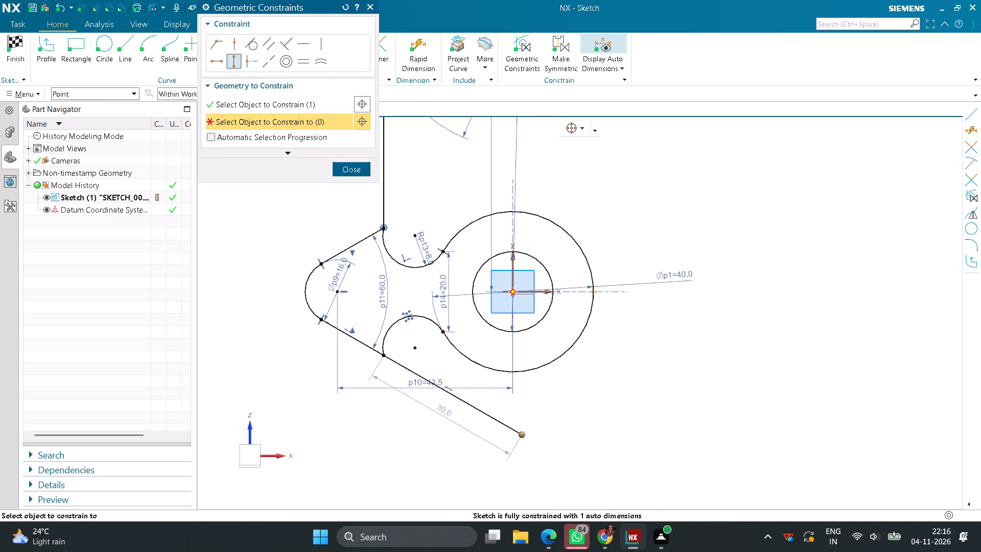
pyautogui.click(513, 291)
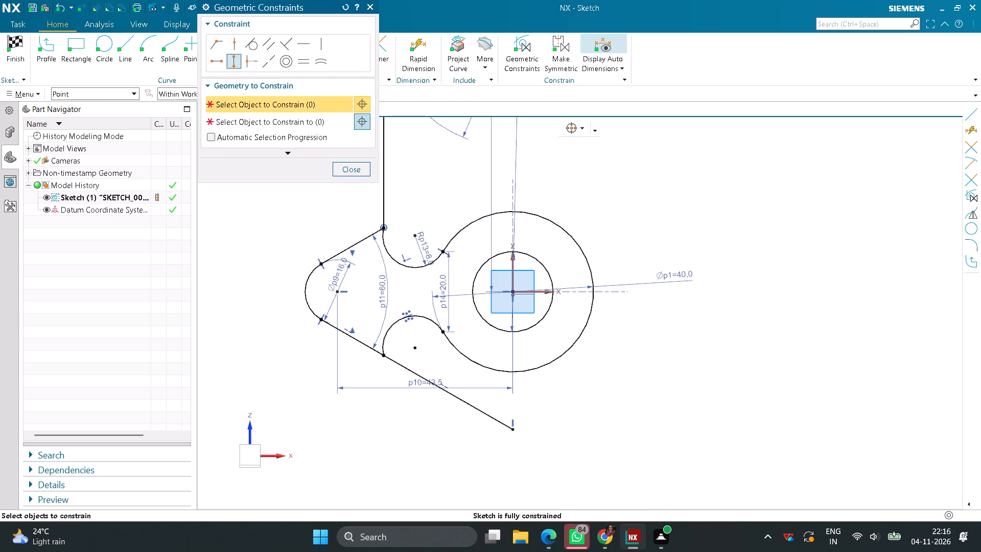
pyautogui.click(356, 169)
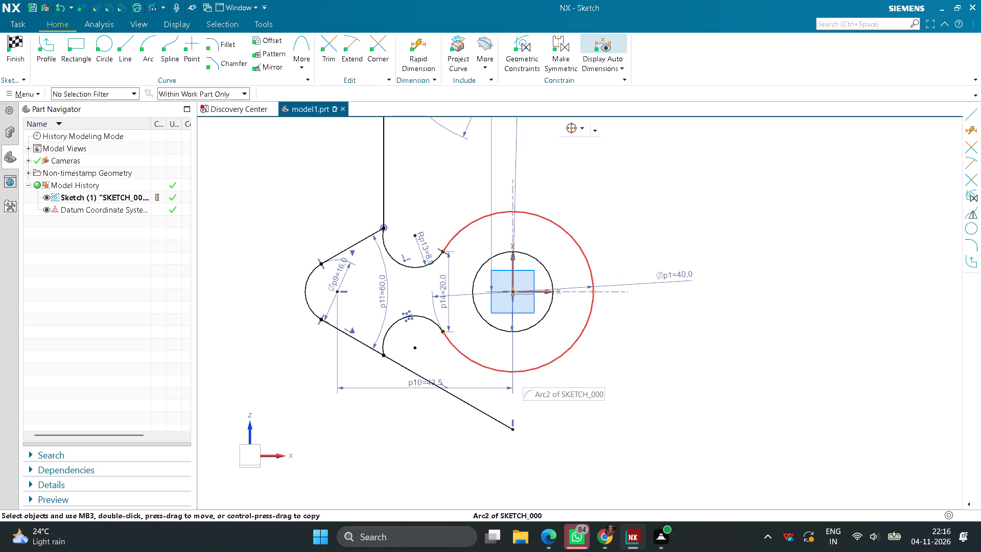
# Draw a 116.5 mm line at 0 degrees from the slanted line's lower end, heading away from the lobe.
pyautogui.click(126, 52)
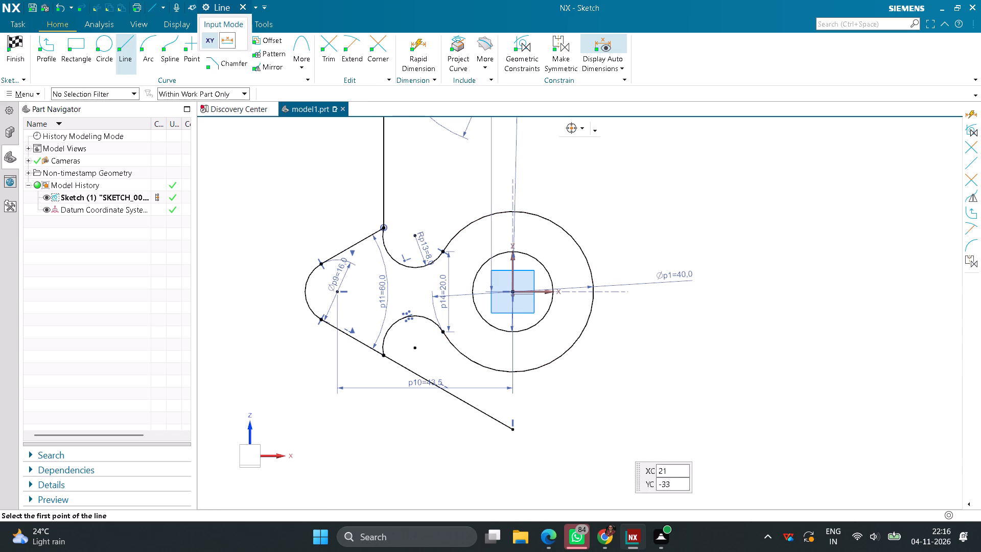
pyautogui.click(513, 431)
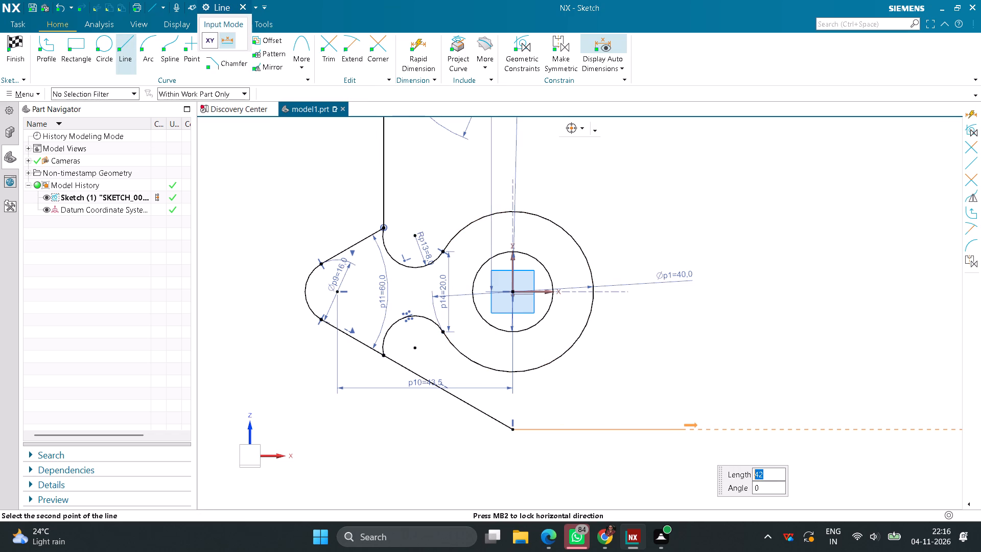
pyautogui.write('116.5')
pyautogui.press('Return')
pyautogui.press('Return')
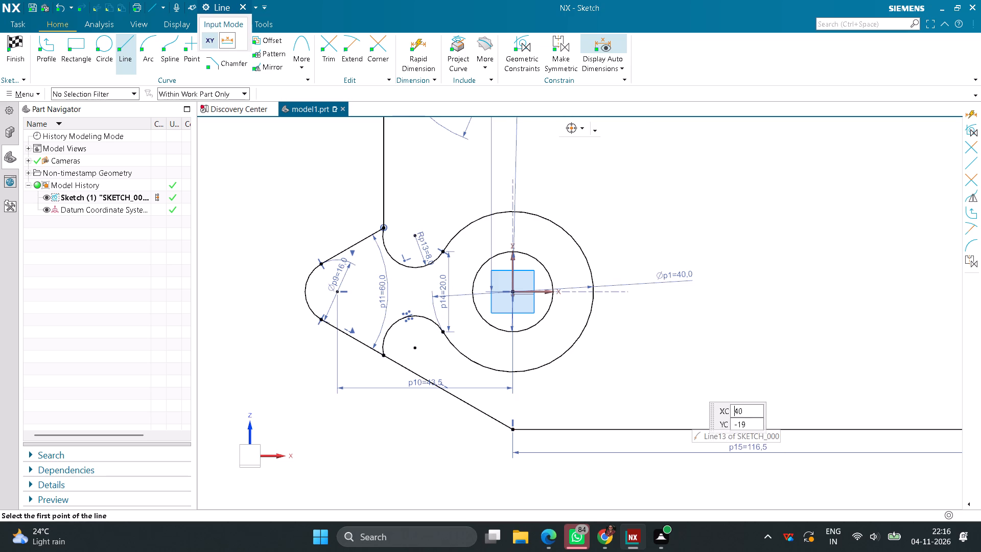
# Draw a 56 mm line at 90 degrees upward from the far end of the 116.5 mm line.
pyautogui.scroll(-6, 673, 366)
pyautogui.scroll(3, 825, 394)
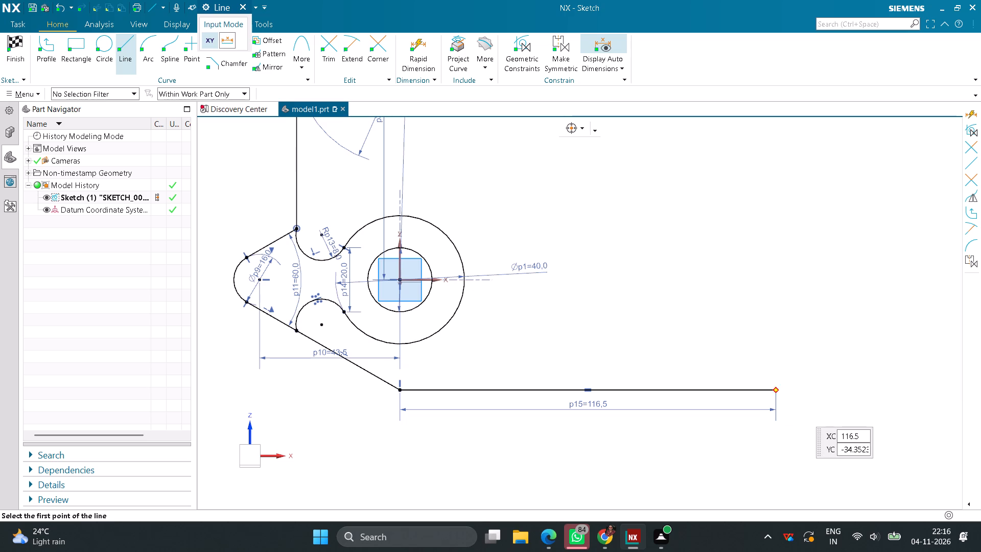
pyautogui.moveTo(780, 391); pyautogui.dragTo(780, 386)
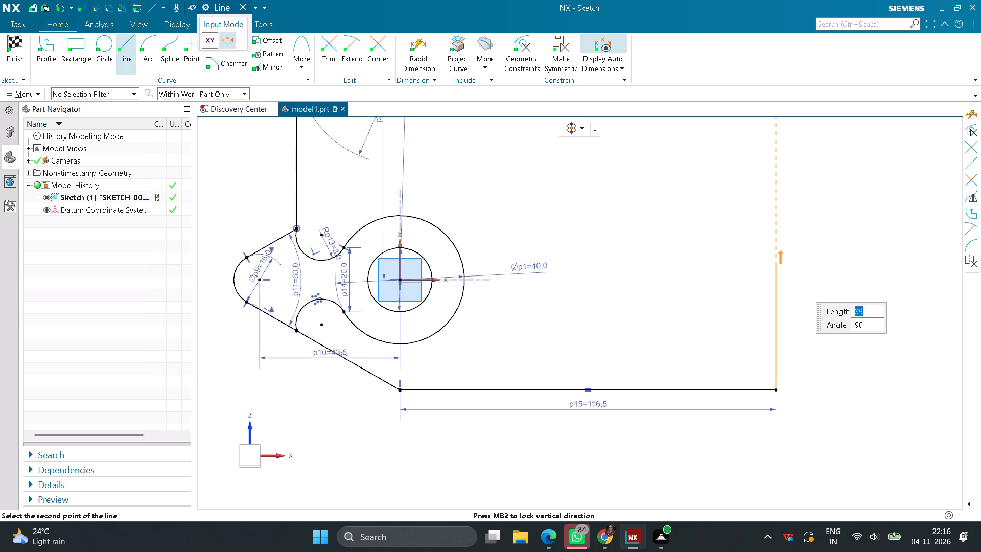
pyautogui.write('56')
pyautogui.press('Return')
pyautogui.press('Return')
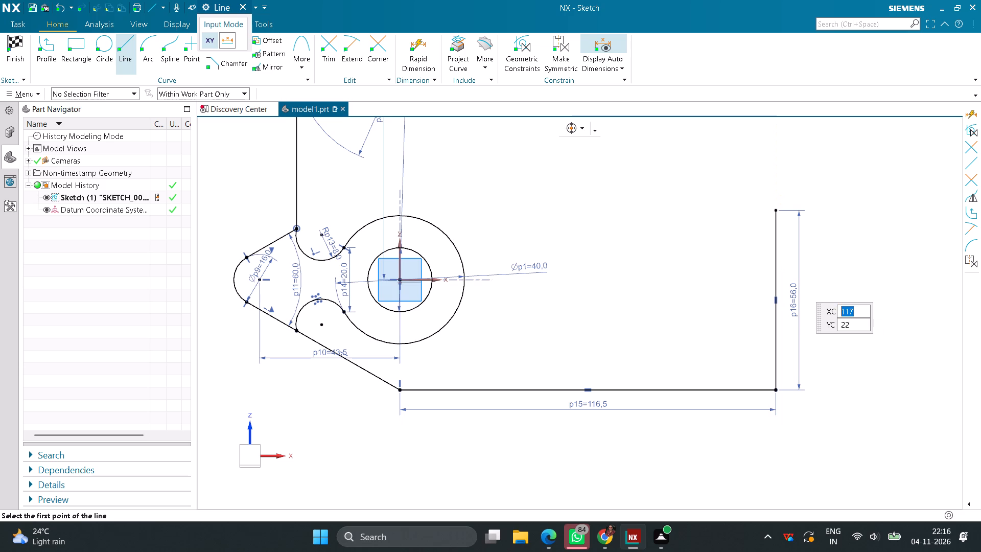
# Draw a 12 mm horizontal line at 0 degrees outward from the top of the 56 mm vertical line.
pyautogui.click(780, 209)
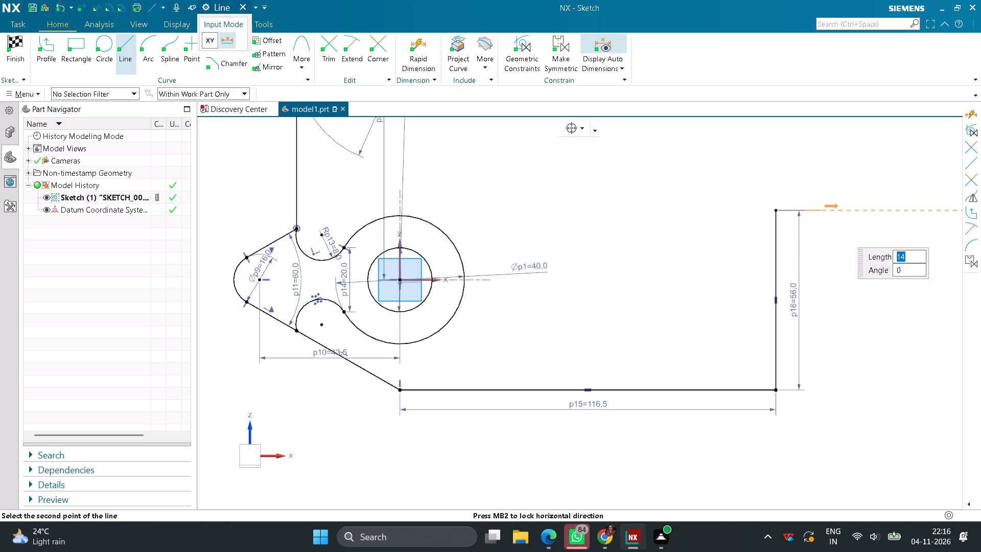
pyautogui.write('12')
pyautogui.press('Return')
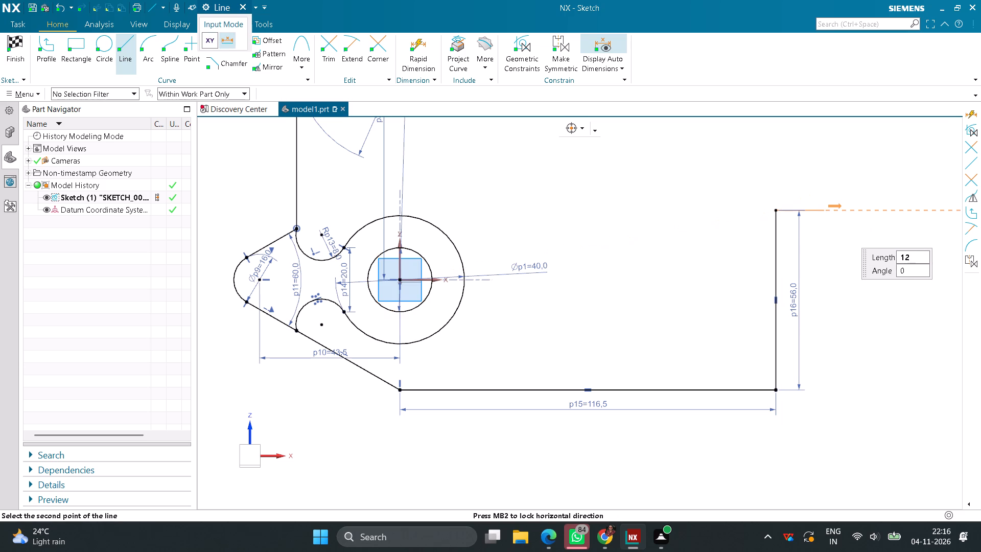
pyautogui.press('Return')
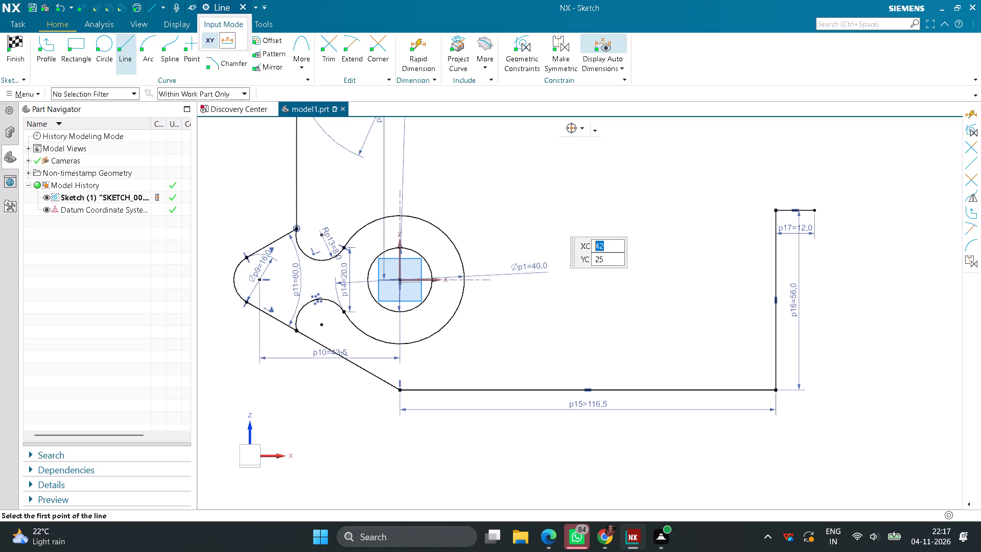
# Sketch a circle of diameter 11.5*2 (23 mm) above the 56 mm line's top, centred about 19.5 mm inward from that line.
pyautogui.click(108, 45)
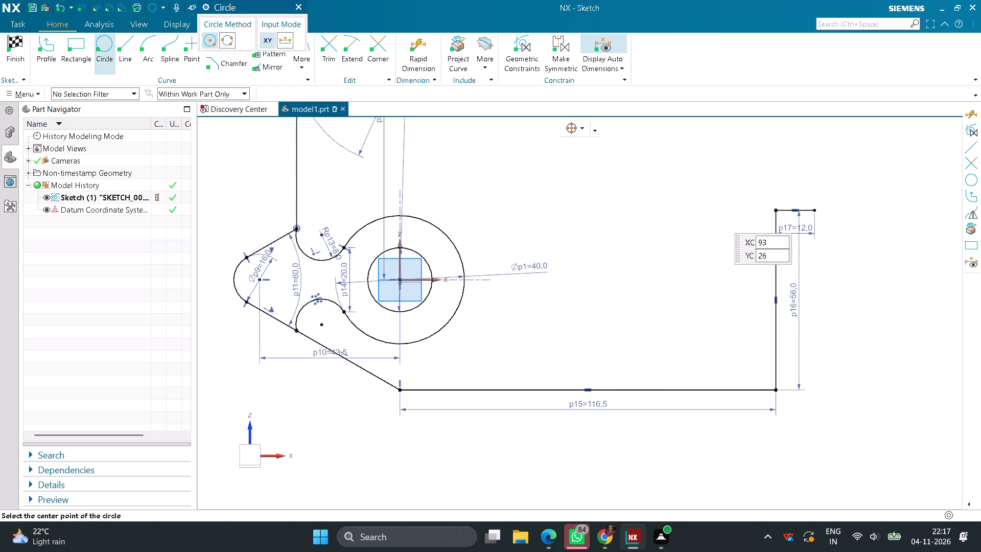
pyautogui.click(713, 155)
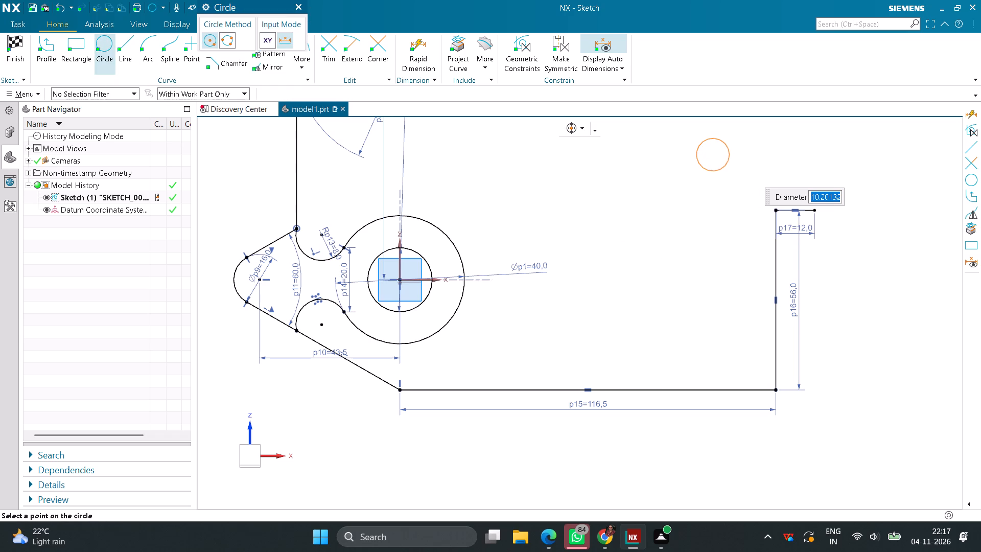
pyautogui.write('11.5')
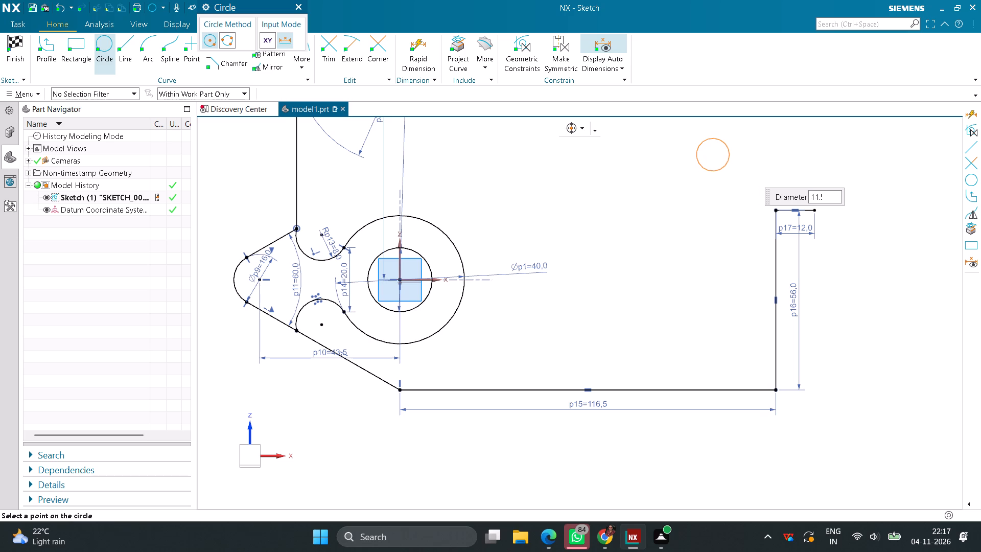
pyautogui.write('*2')
pyautogui.press('Return')
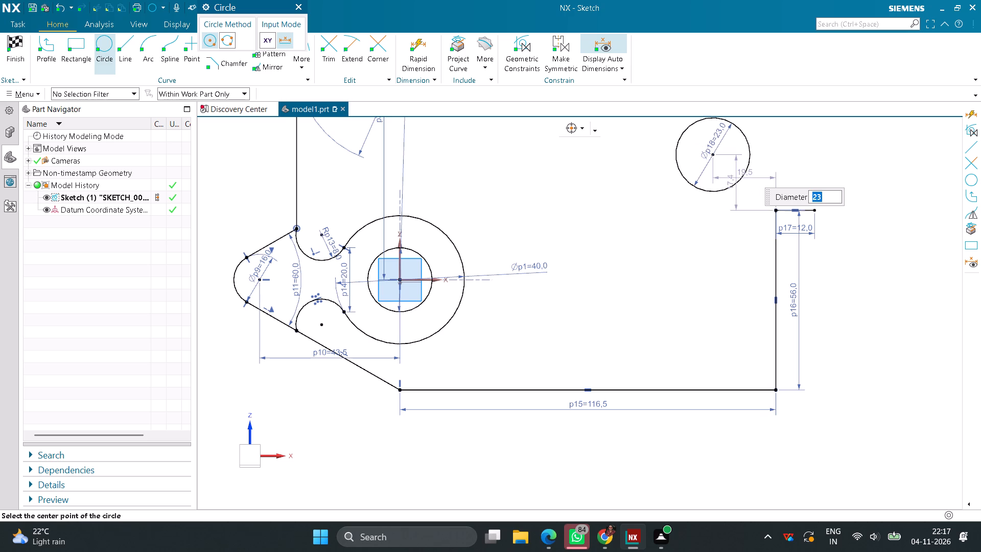
# Set the horizontal distance between the 23 mm circle's centre and the 56 mm vertical line to 28/2 (14 mm).
pyautogui.middleClick(648, 246)
pyautogui.doubleClick(759, 175)
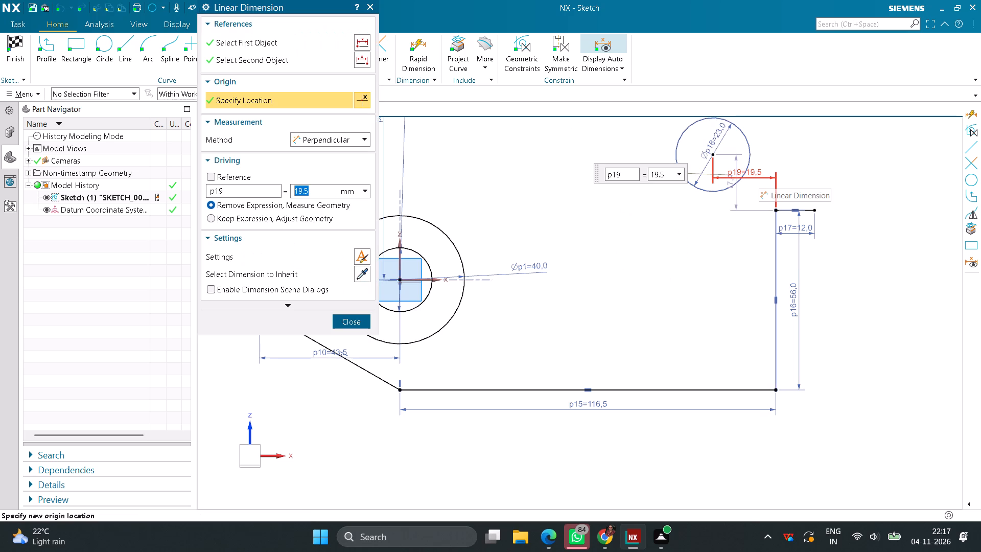
pyautogui.write('28/2')
pyautogui.press('Return')
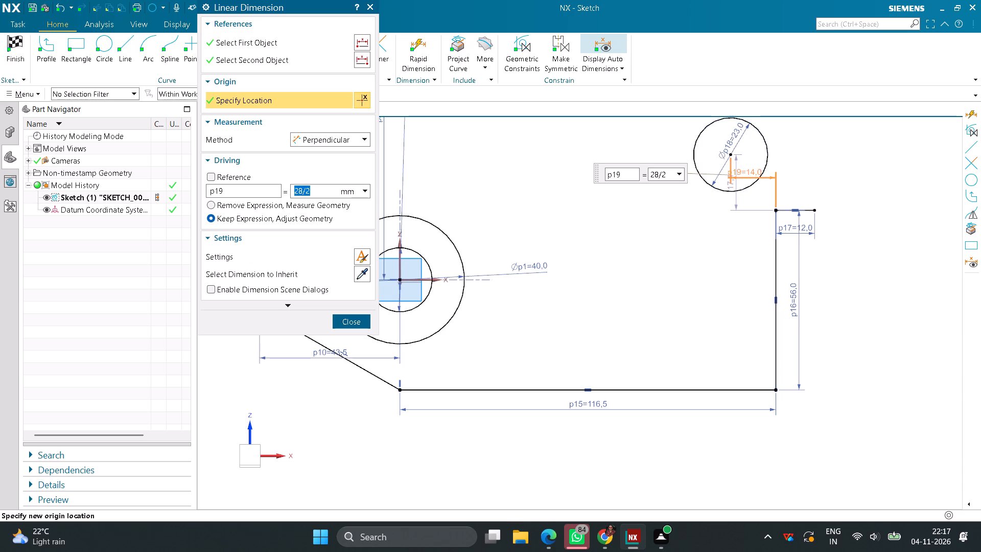
pyautogui.click(351, 323)
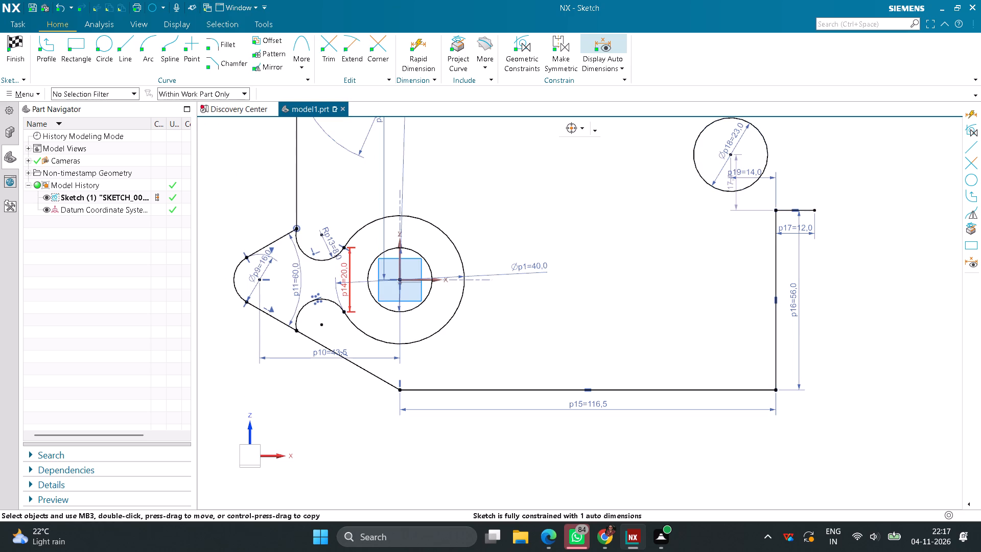
# Set the vertical distance between the 23 mm circle's centre and the 12 mm horizontal line to 84-56 (28 mm).
pyautogui.doubleClick(732, 203)
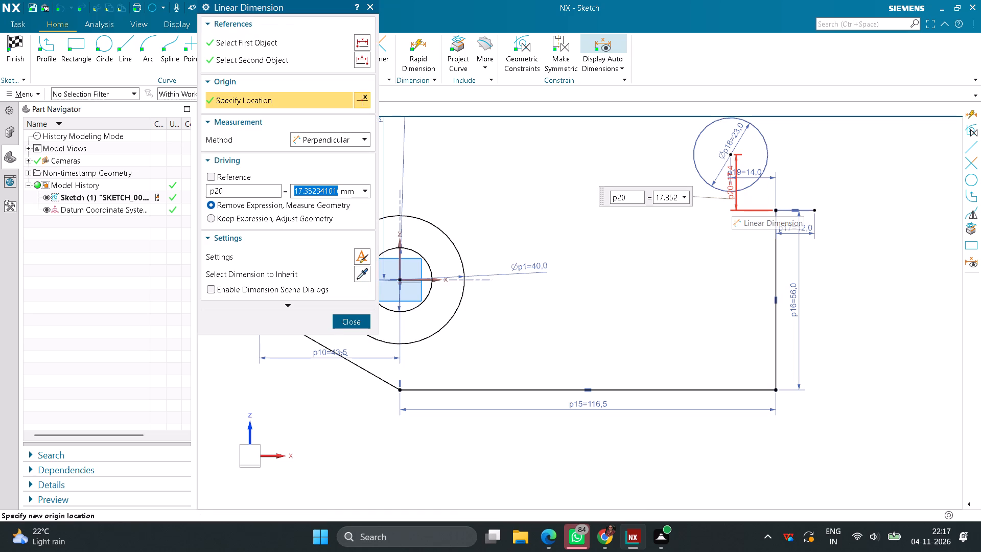
pyautogui.write('84-56')
pyautogui.press('Return')
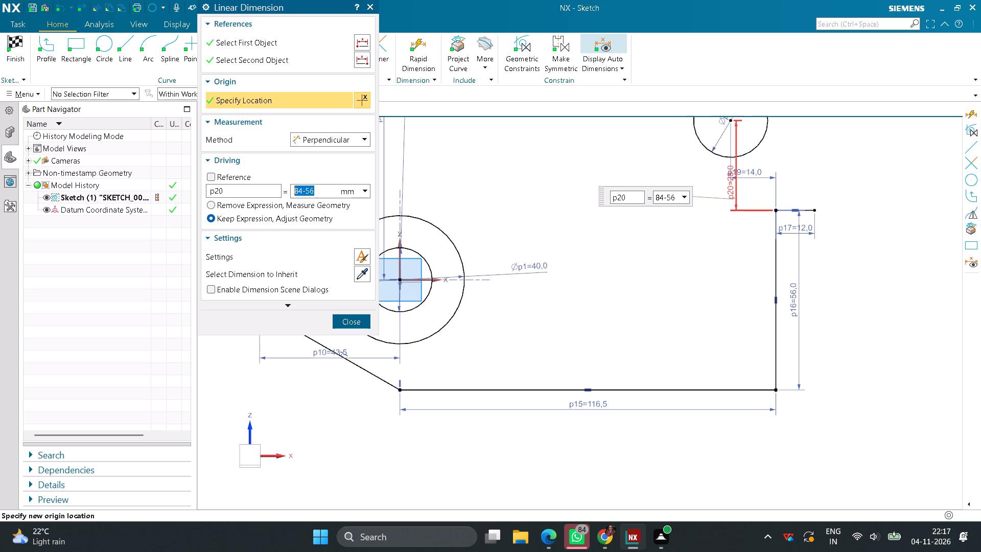
pyautogui.click(350, 320)
# Draw a slanted line about 55 mm long at about 115 degrees from the 12 mm line's outer end, passing beside the 23 mm circle.
pyautogui.scroll(-2, 767, 318)
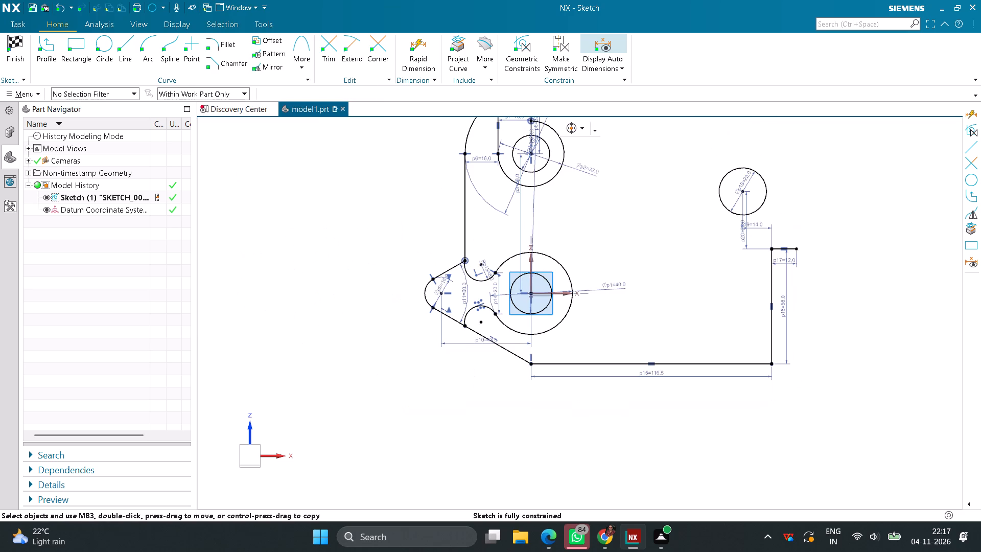
pyautogui.click(128, 49)
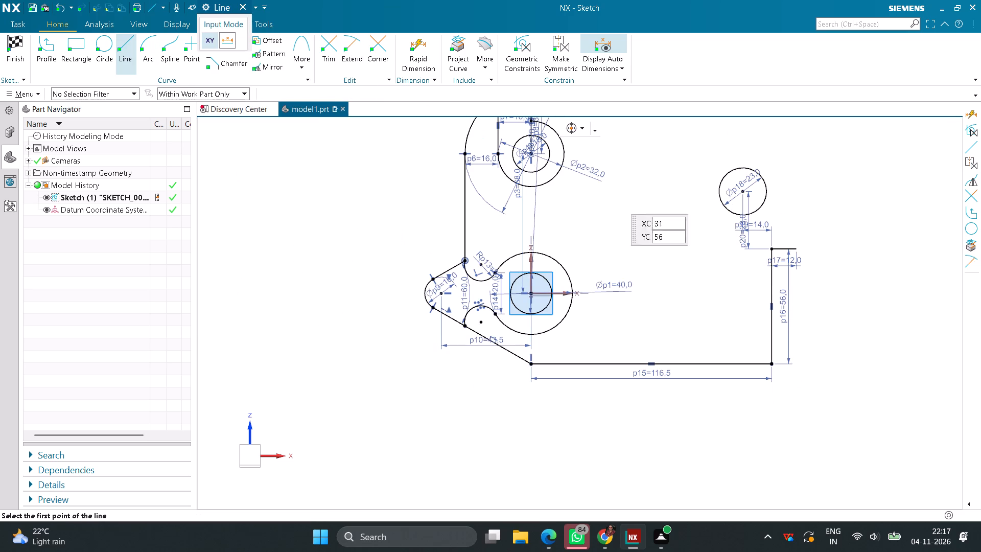
pyautogui.click(797, 251)
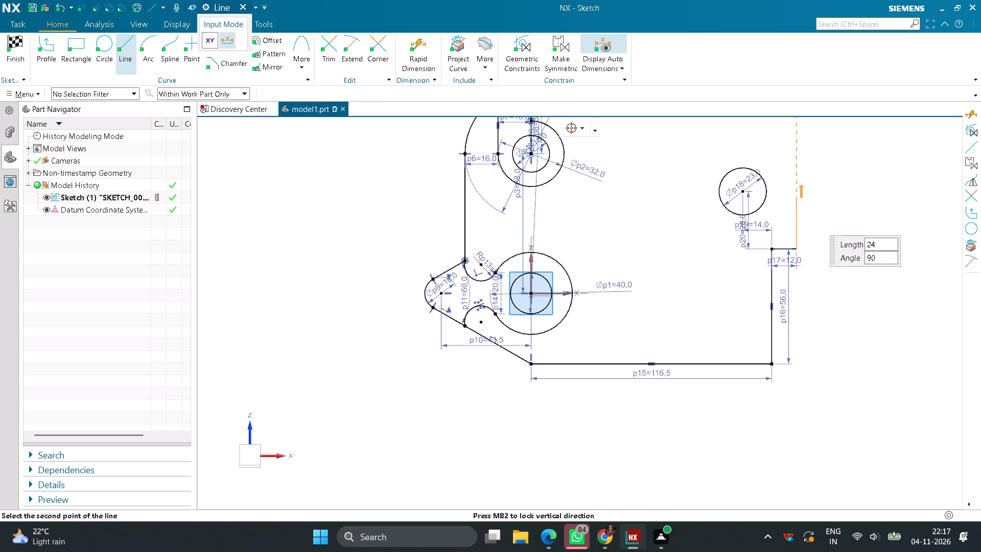
pyautogui.click(748, 147)
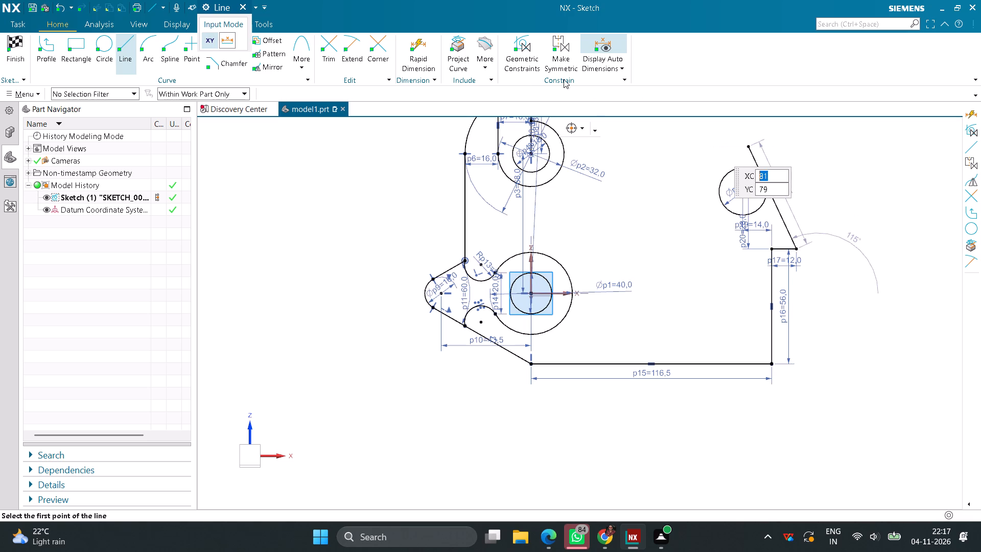
# Apply a Tangent constraint between the new slanted line and the 23 mm circle.
pyautogui.click(527, 55)
pyautogui.click(256, 48)
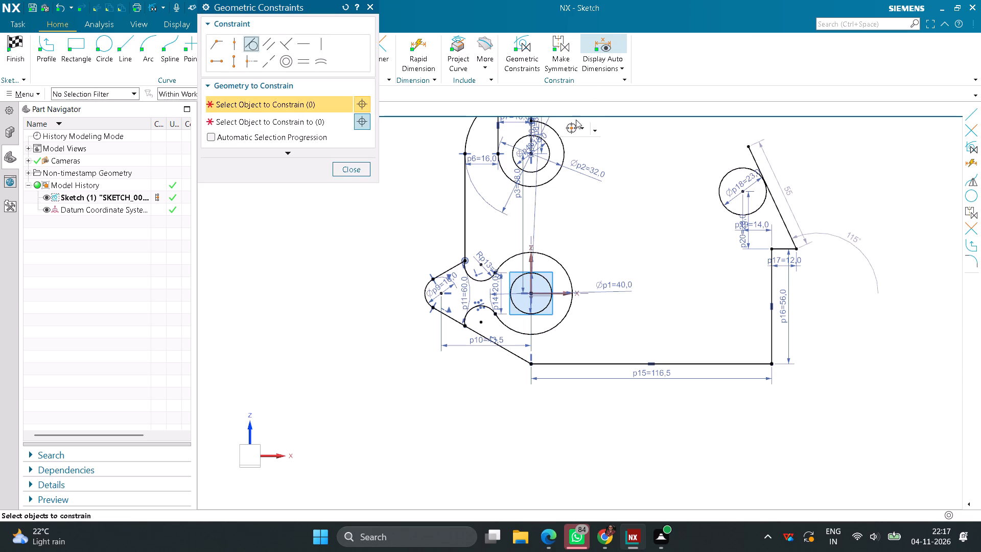
pyautogui.scroll(3, 838, 203)
pyautogui.click(716, 208)
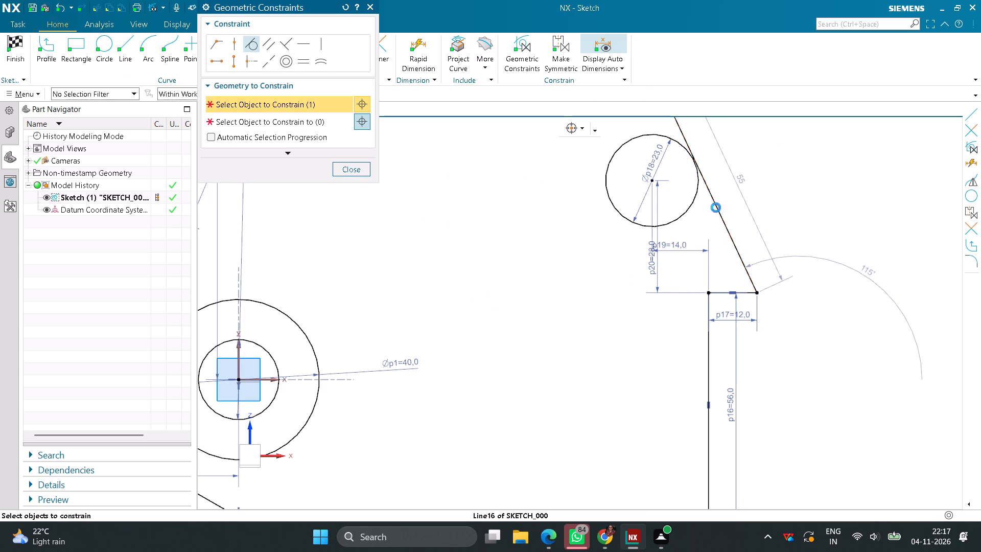
pyautogui.click(295, 127)
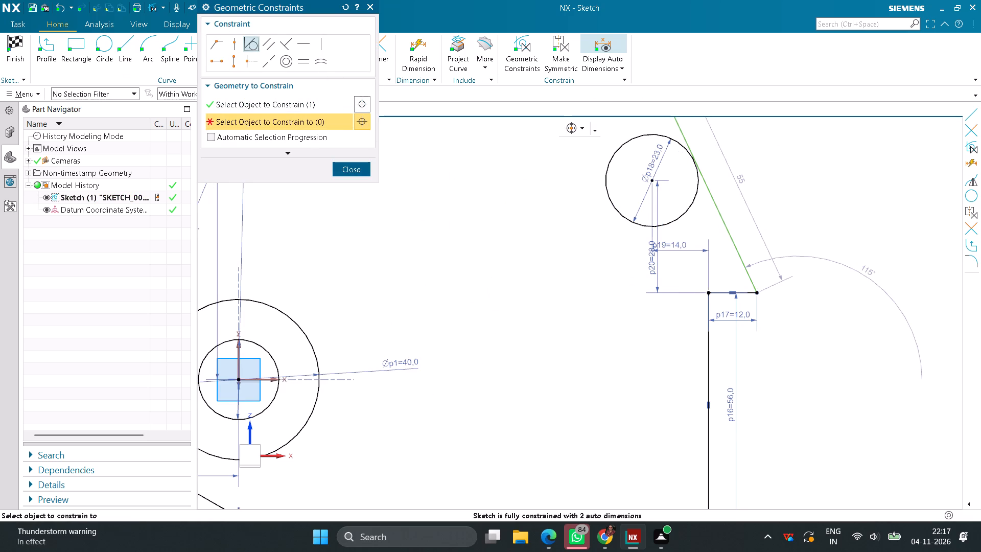
pyautogui.click(694, 188)
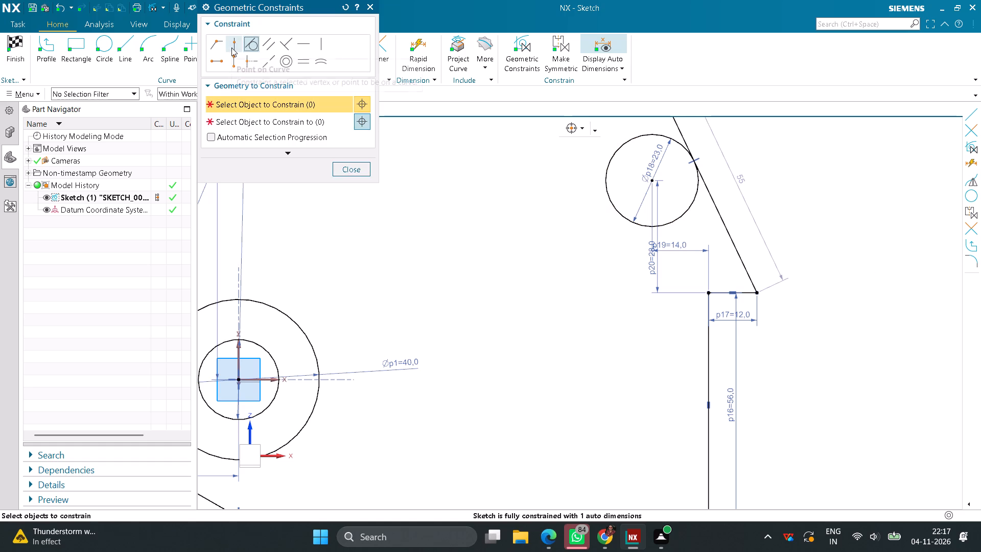
# Constrain the slanted line's upper endpoint onto the 23 mm circle with Point on Curve.
pyautogui.click(231, 48)
pyautogui.scroll(-3, 511, 203)
pyautogui.click(588, 149)
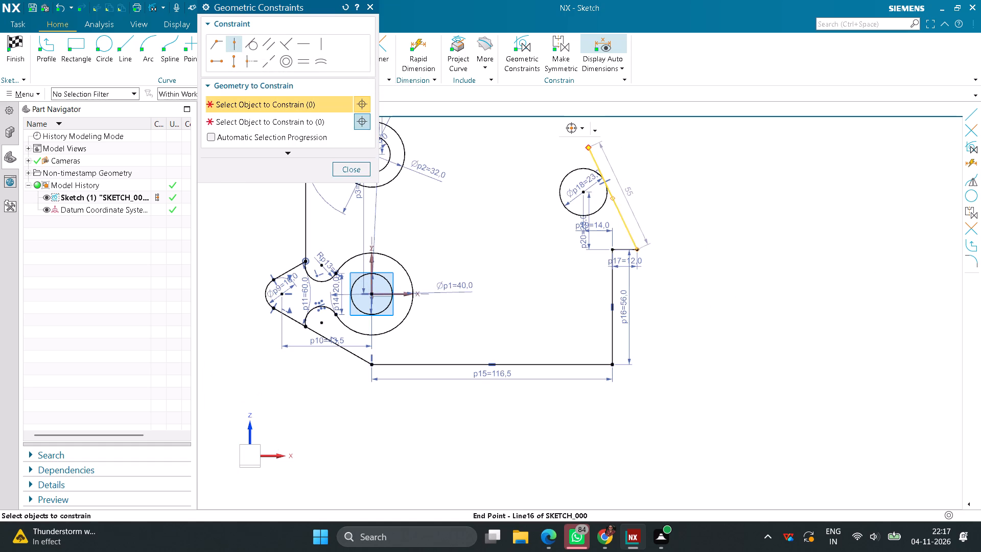
pyautogui.click(299, 118)
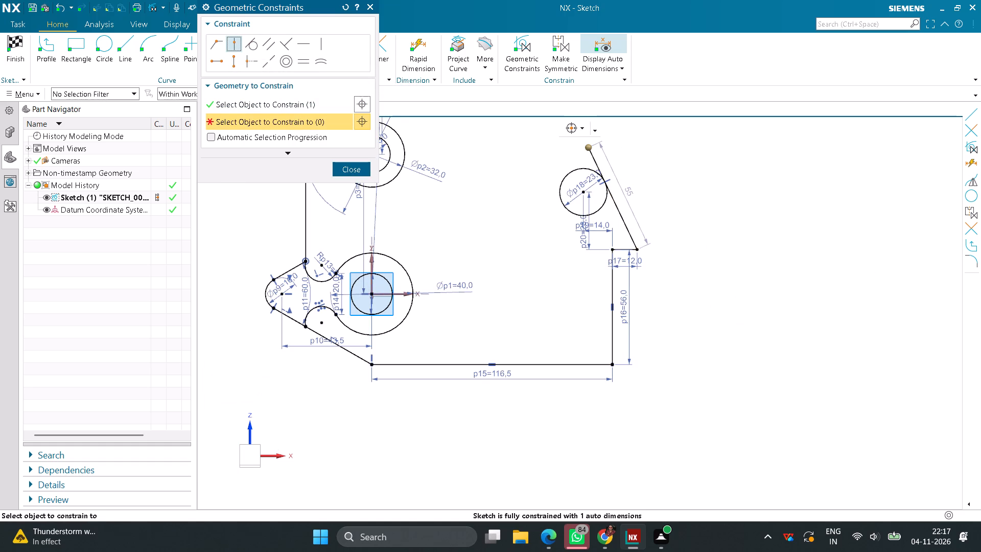
pyautogui.click(575, 174)
pyautogui.click(361, 174)
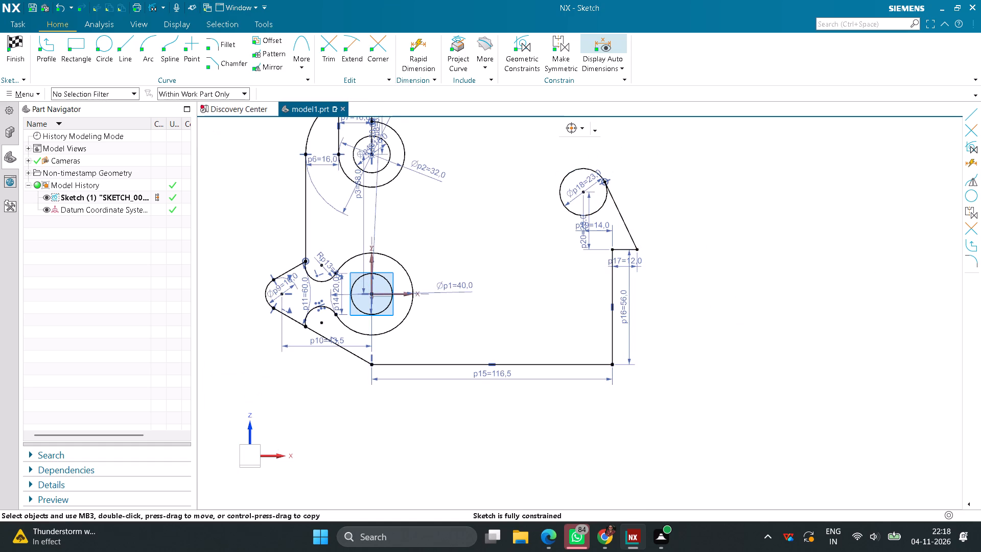
# Draw a vertical line about 44 mm long beside the 23 mm circle, on the side opposite the slanted line.
pyautogui.click(130, 57)
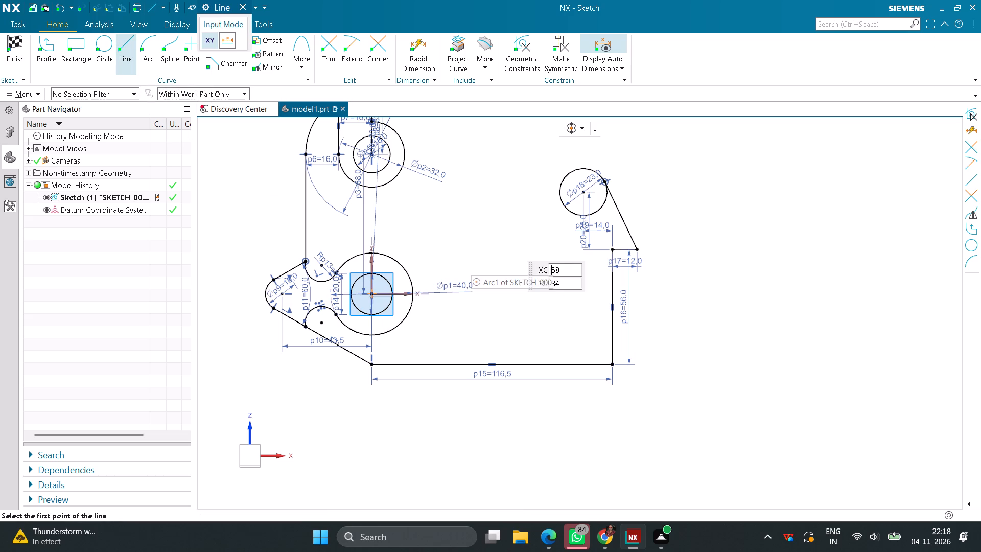
pyautogui.click(546, 164)
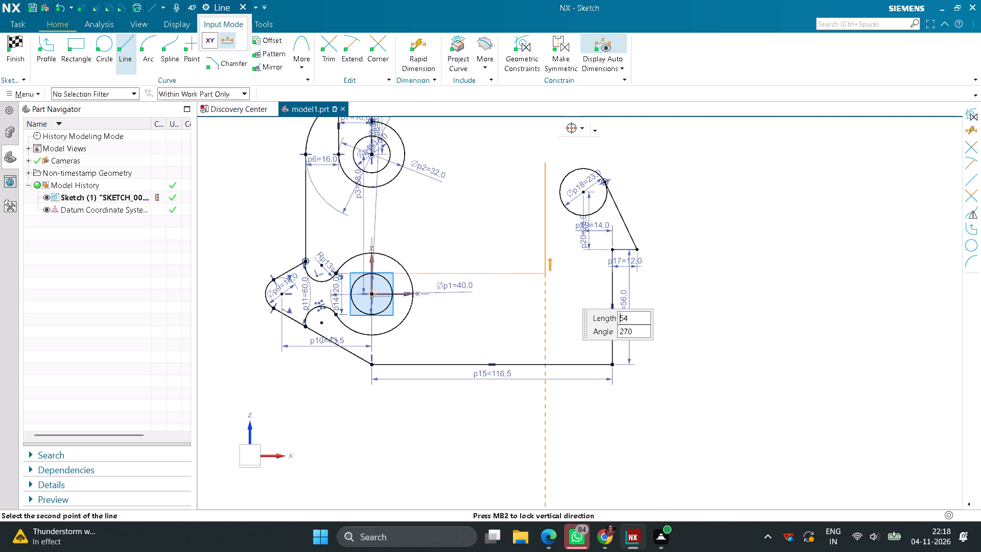
pyautogui.click(547, 252)
# Make the new vertical line tangent to the 23 mm circle.
pyautogui.click(524, 47)
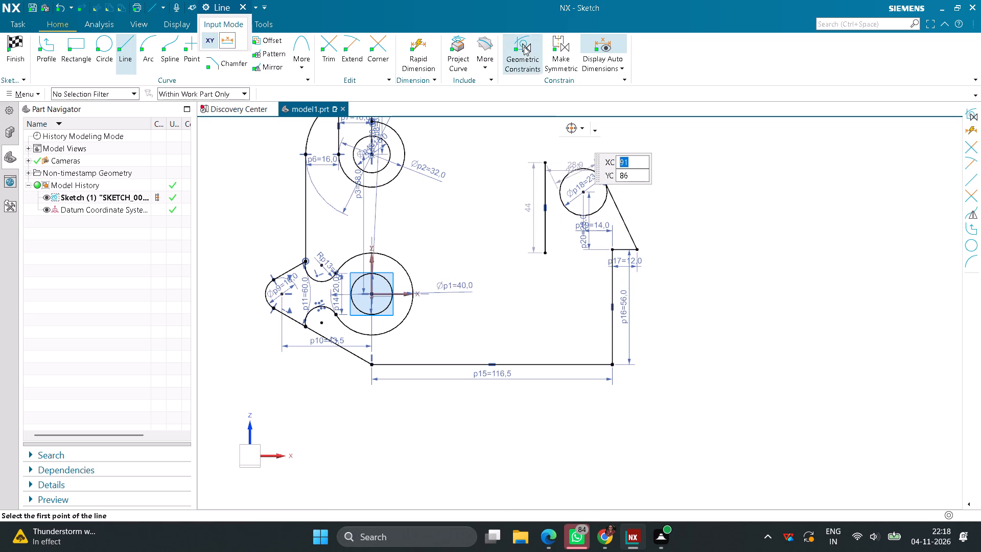
pyautogui.click(251, 47)
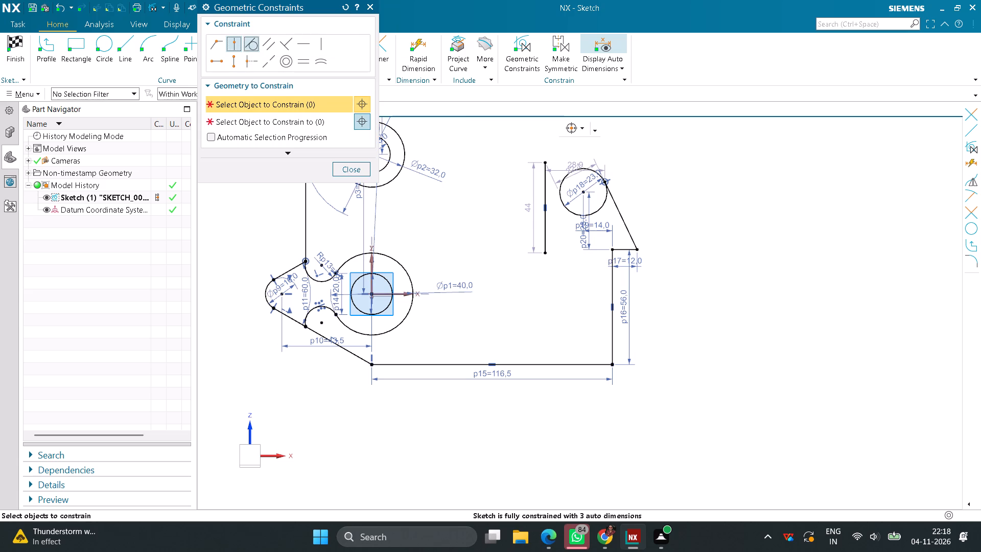
pyautogui.click(548, 188)
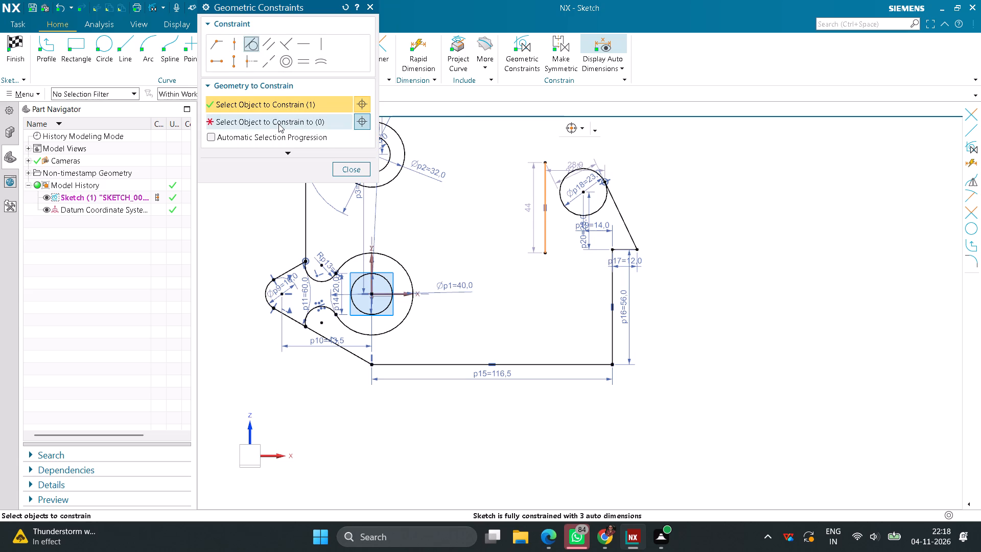
pyautogui.click(278, 124)
pyautogui.click(565, 199)
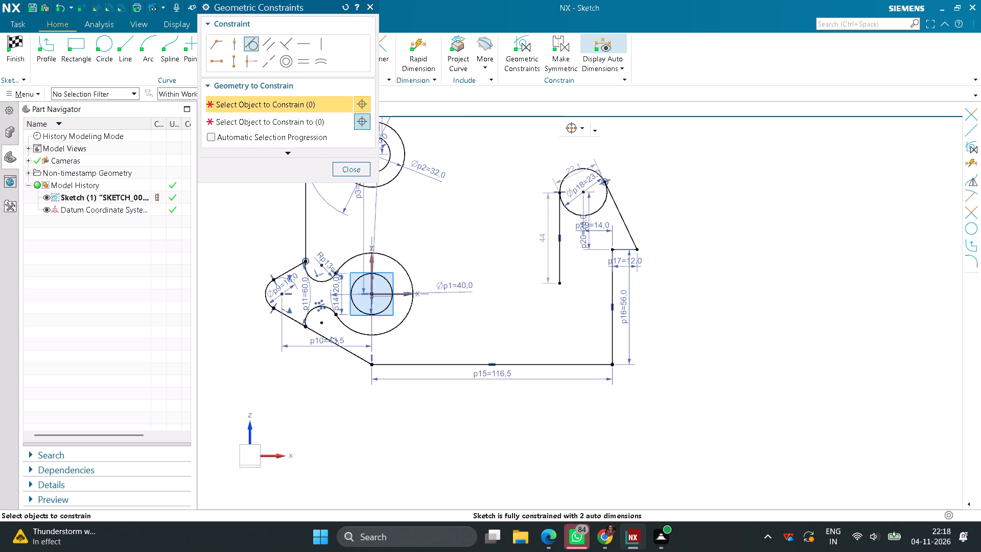
pyautogui.click(359, 173)
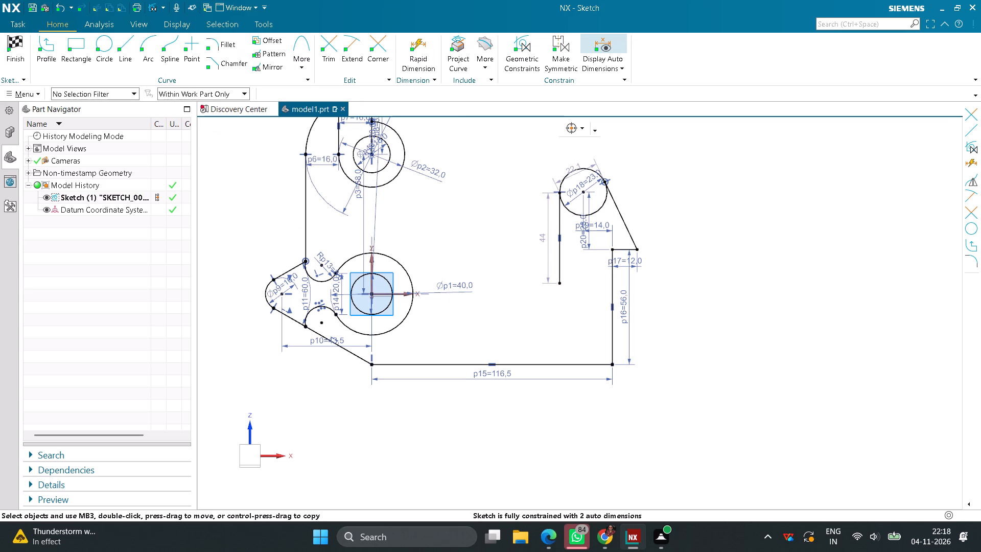
# Stretch the tangent vertical line past the 23 mm circle and trim its portion above the tangent point, leaving about 46 mm below.
pyautogui.moveTo(558, 239); pyautogui.dragTo(564, 213)
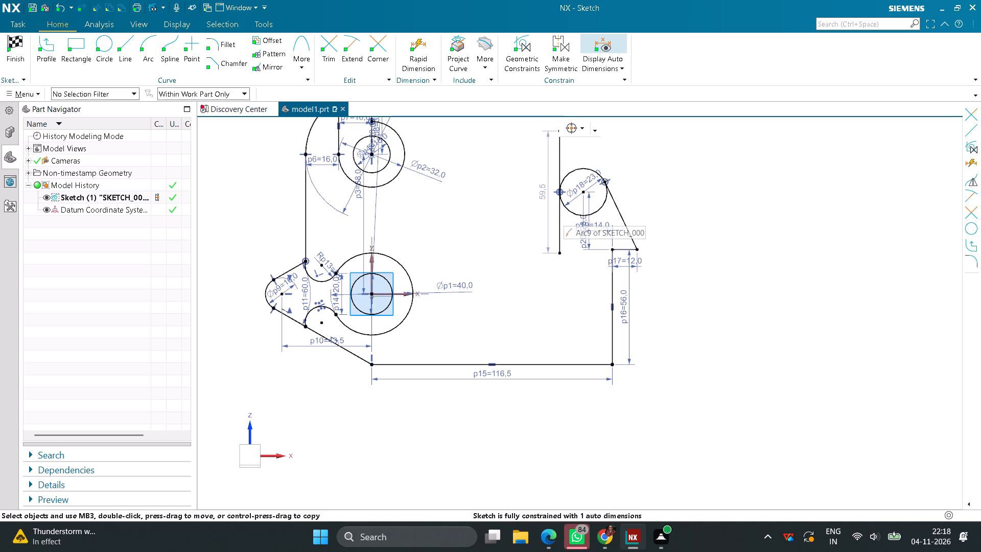
pyautogui.moveTo(561, 221); pyautogui.dragTo(563, 255)
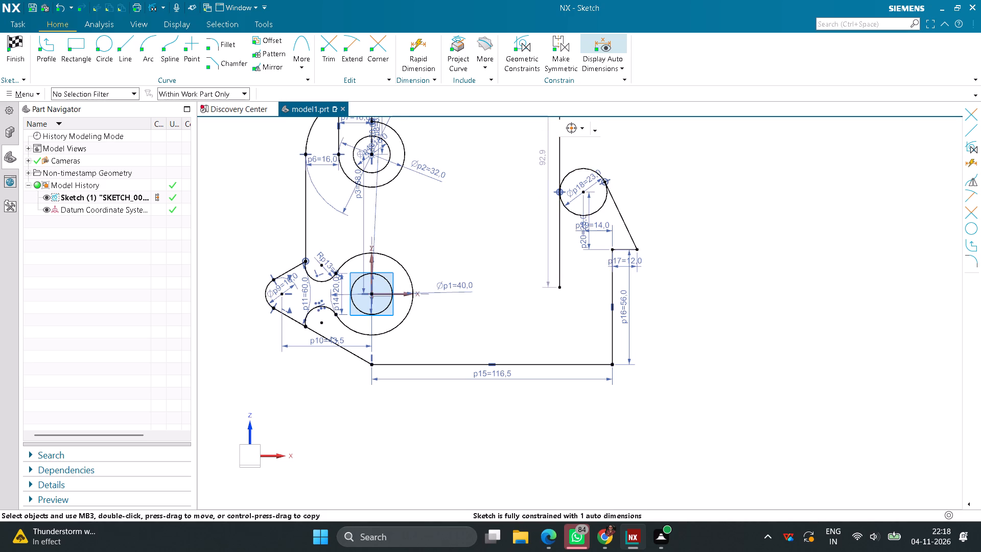
pyautogui.click(333, 52)
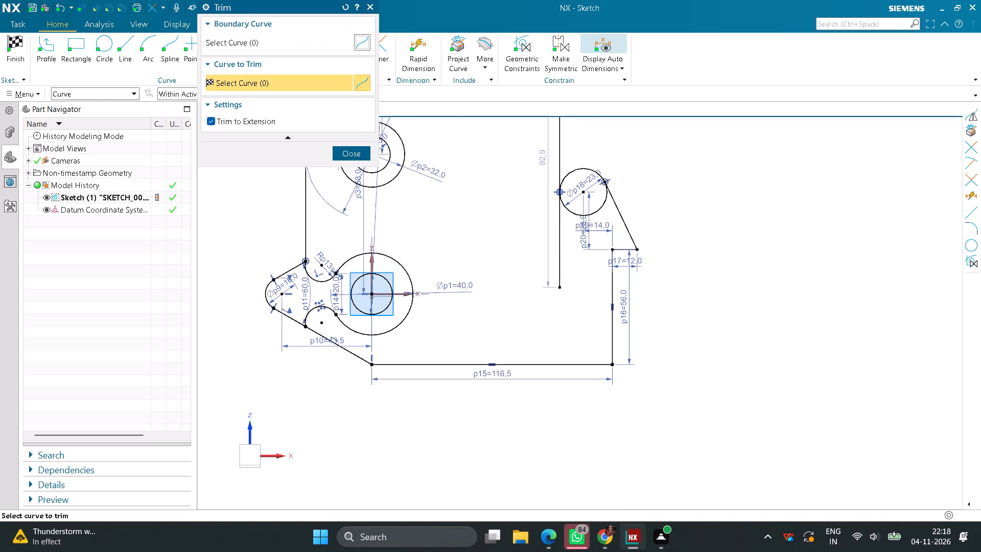
pyautogui.click(559, 152)
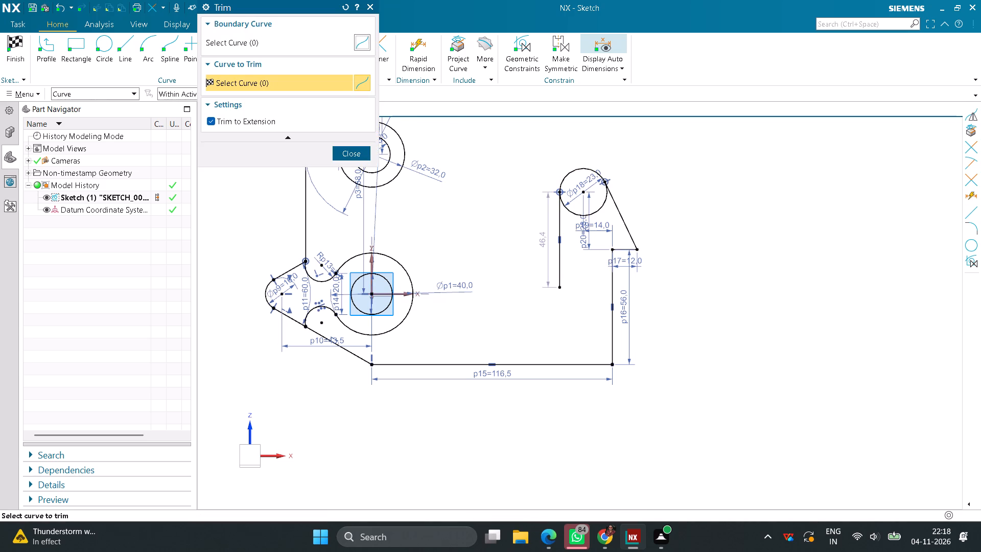
pyautogui.click(359, 154)
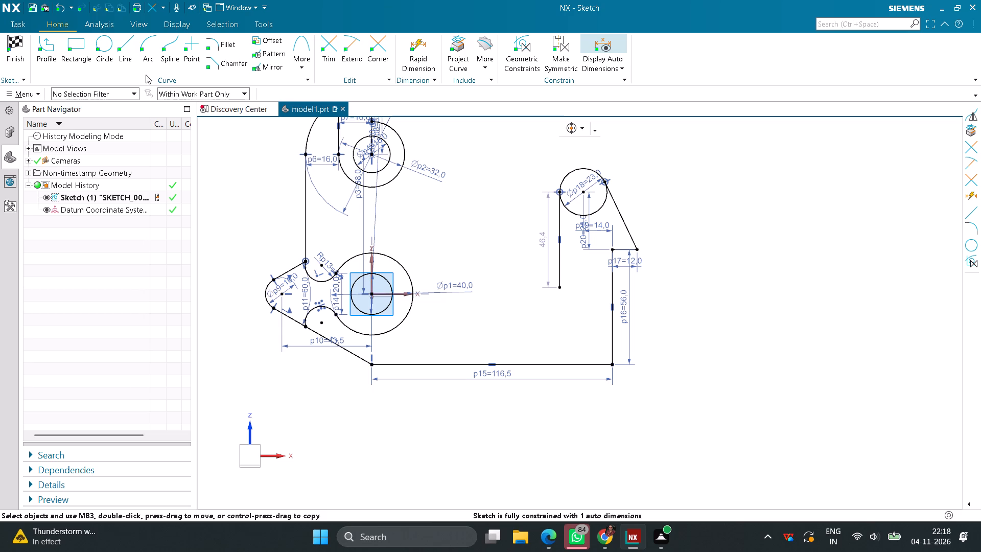
# Sketch an 18 mm diameter circle near the tangent vertical line's lower end, centred about 12 mm from it toward the concentric circles.
pyautogui.click(102, 48)
pyautogui.click(534, 280)
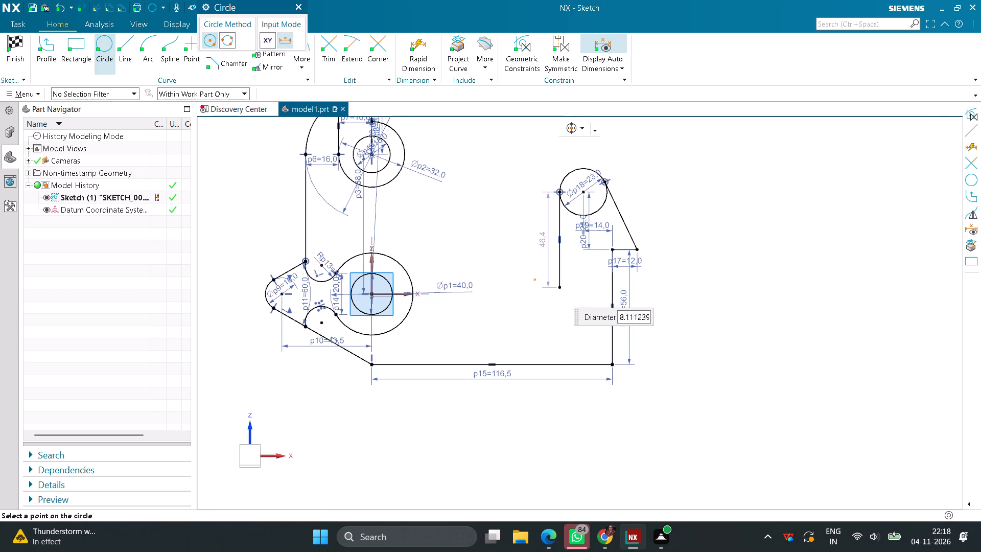
pyautogui.write('18')
pyautogui.press('Return')
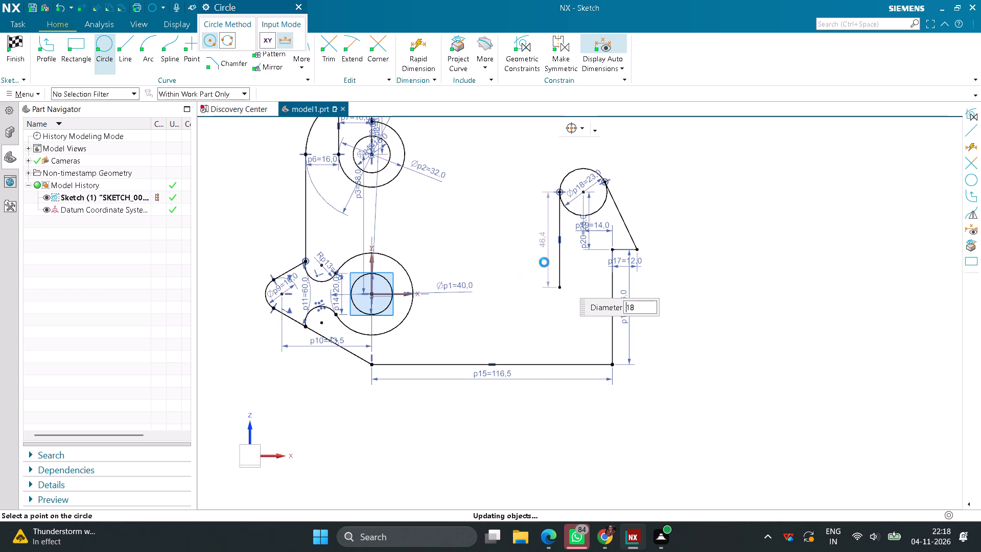
pyautogui.middleClick(719, 294)
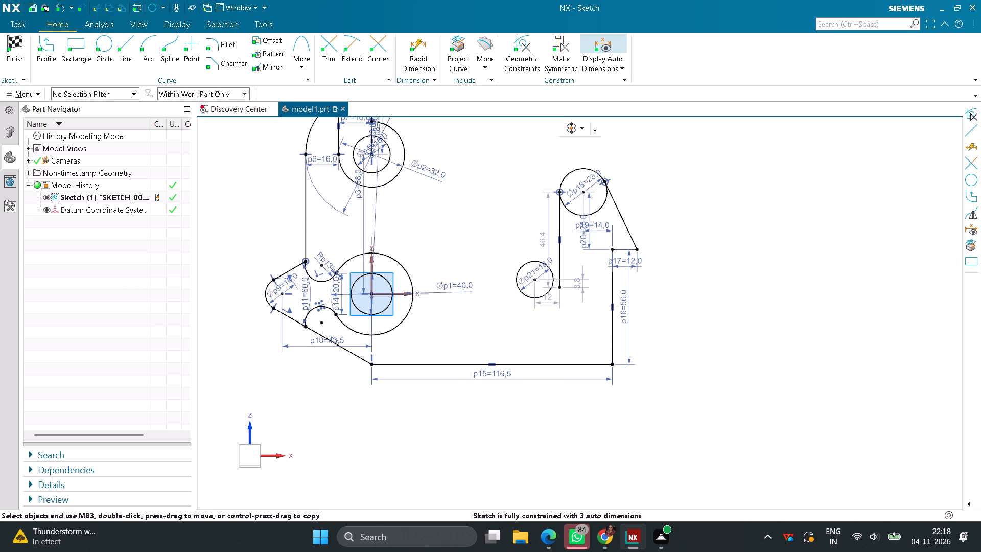
# Dimension the 18 mm circle's centre horizontally from the 56 mm vertical line at 37 mm.
pyautogui.click(421, 45)
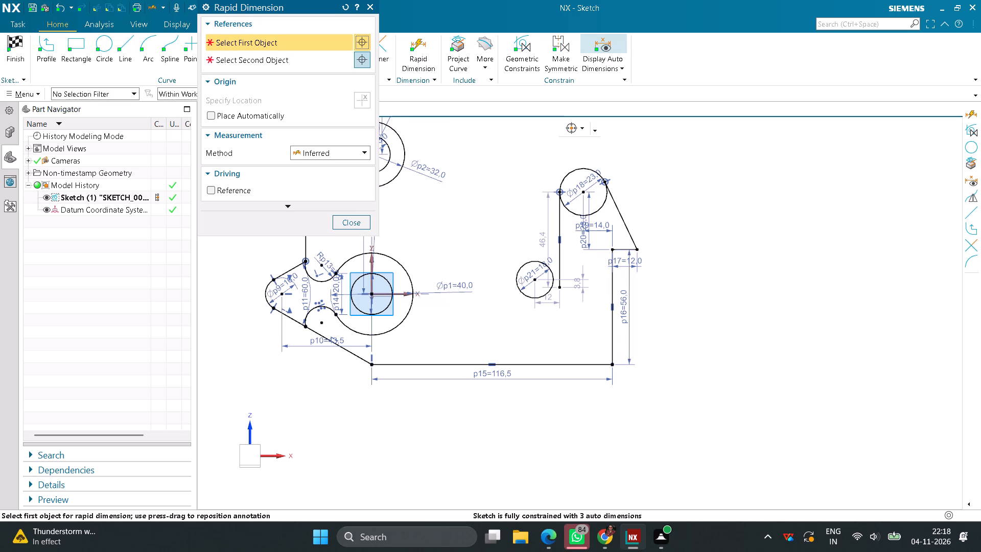
pyautogui.click(538, 278)
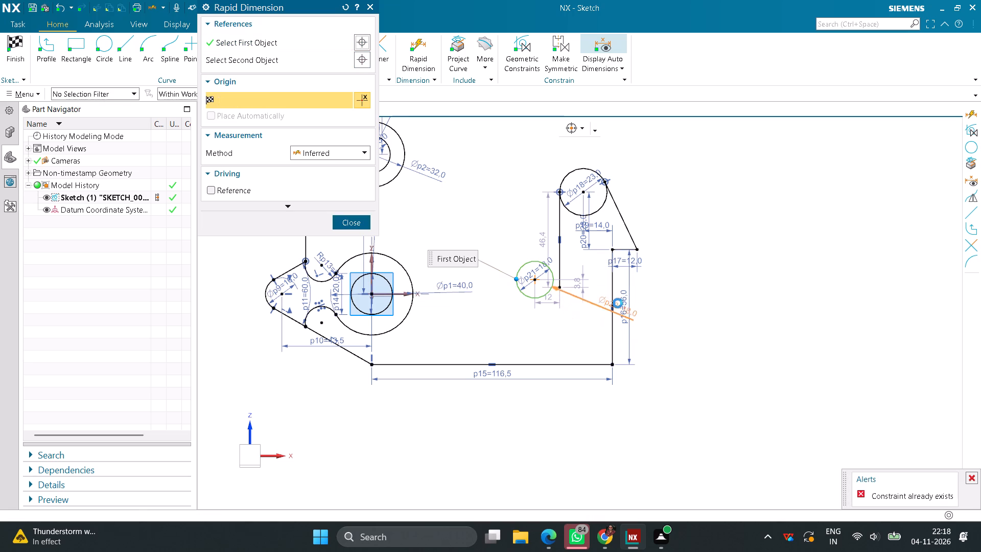
pyautogui.click(613, 290)
pyautogui.click(699, 288)
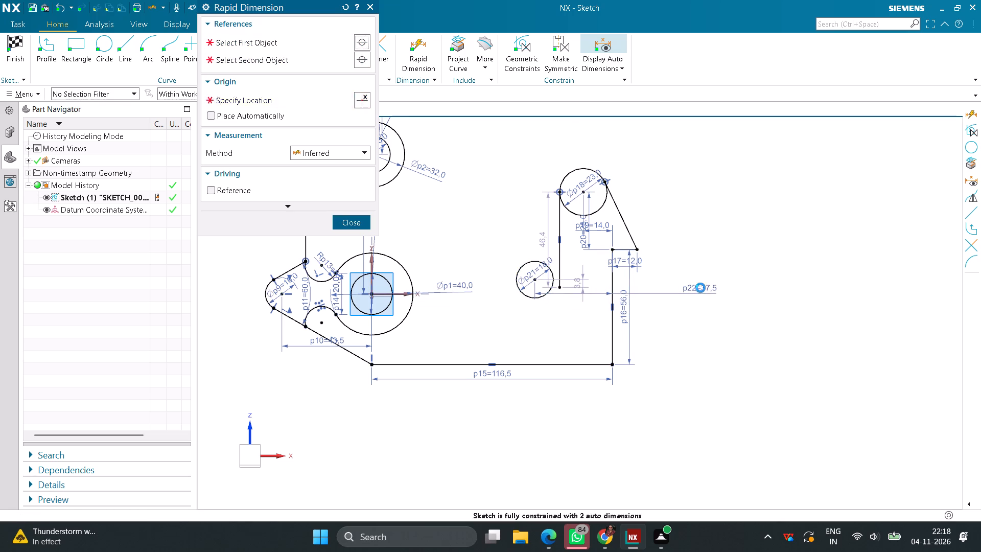
pyautogui.write('37')
pyautogui.press('Return')
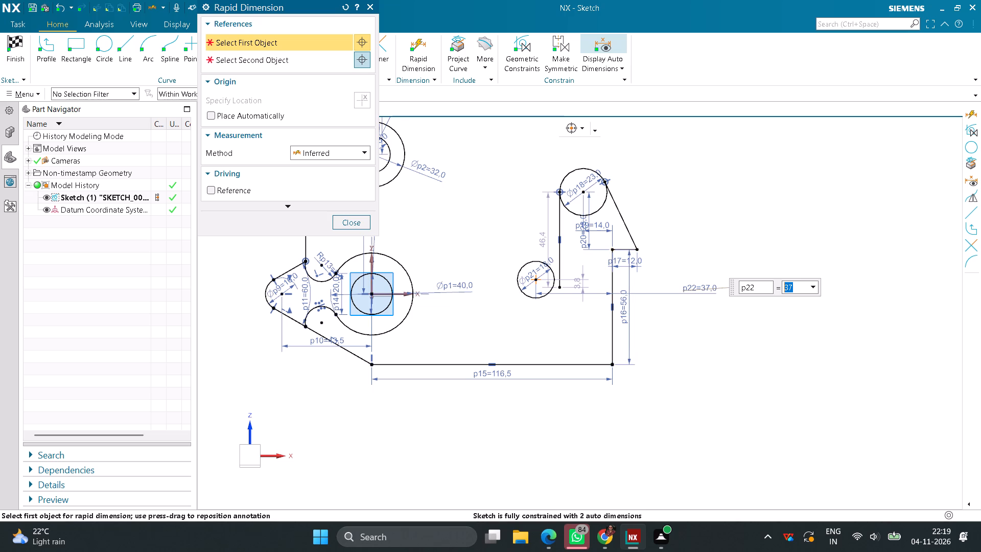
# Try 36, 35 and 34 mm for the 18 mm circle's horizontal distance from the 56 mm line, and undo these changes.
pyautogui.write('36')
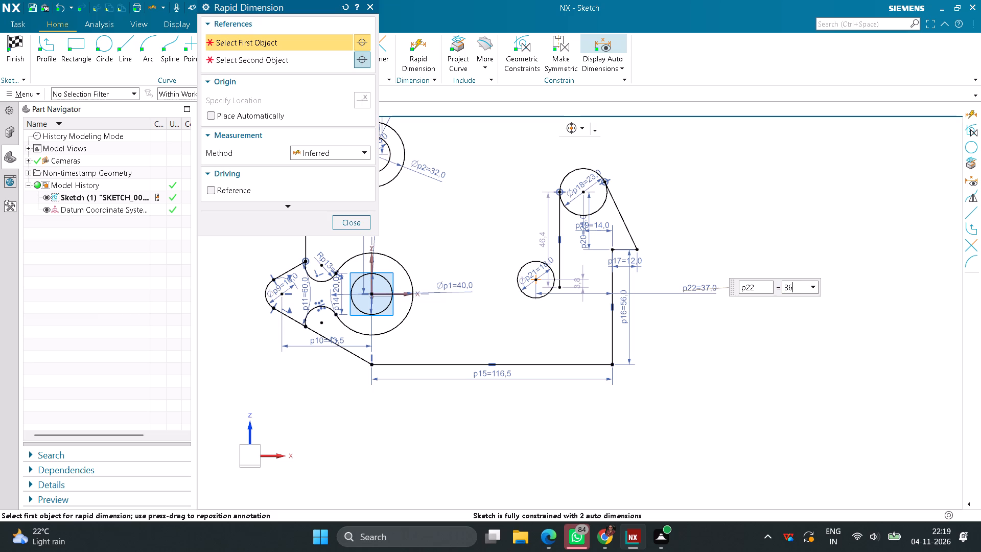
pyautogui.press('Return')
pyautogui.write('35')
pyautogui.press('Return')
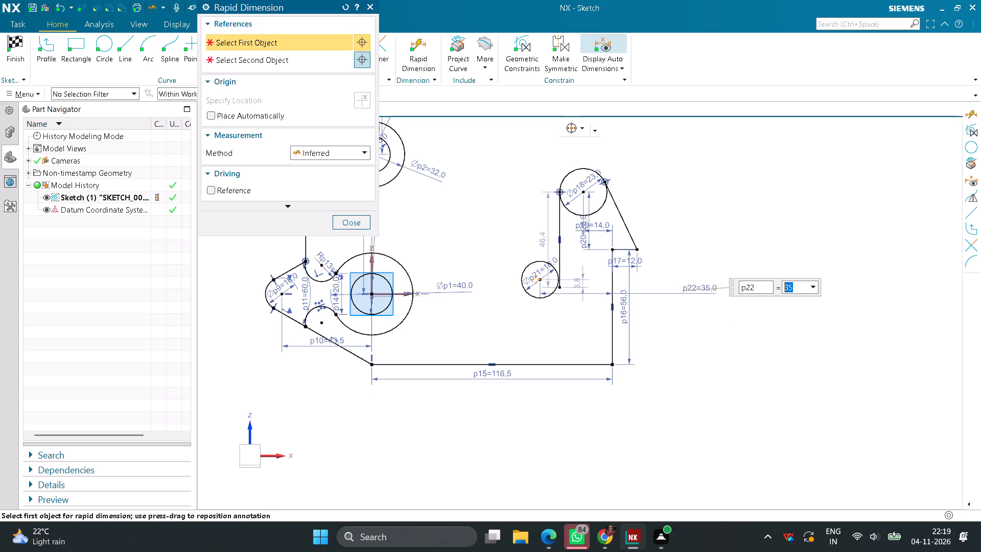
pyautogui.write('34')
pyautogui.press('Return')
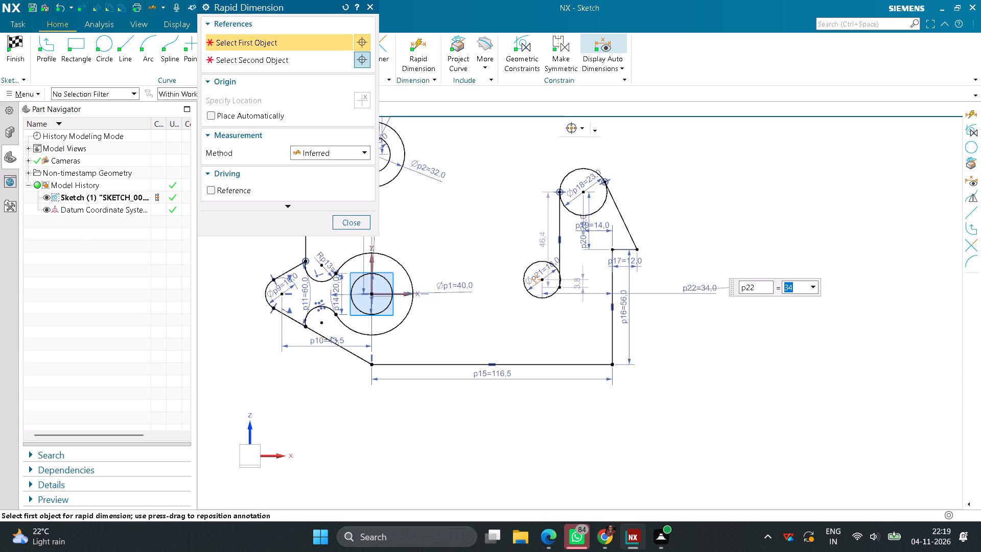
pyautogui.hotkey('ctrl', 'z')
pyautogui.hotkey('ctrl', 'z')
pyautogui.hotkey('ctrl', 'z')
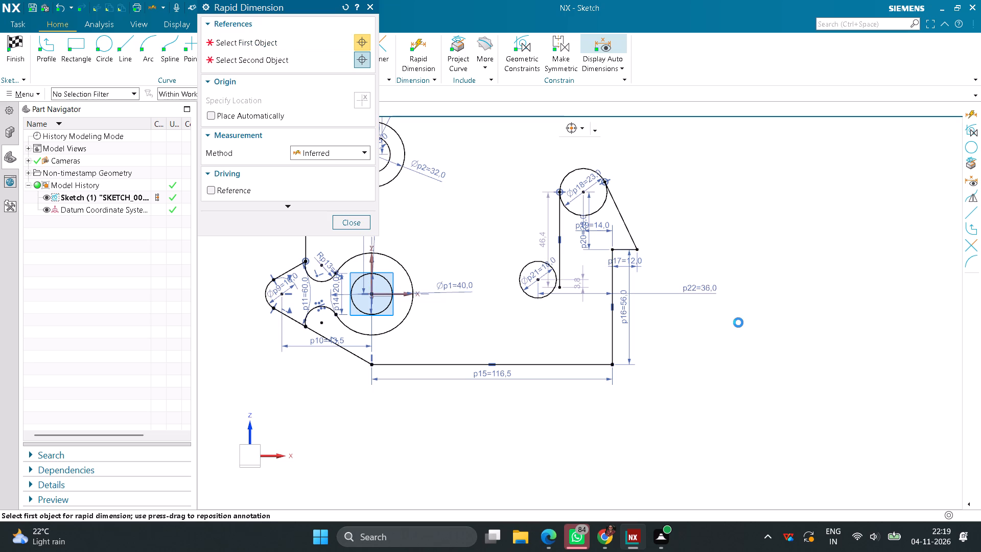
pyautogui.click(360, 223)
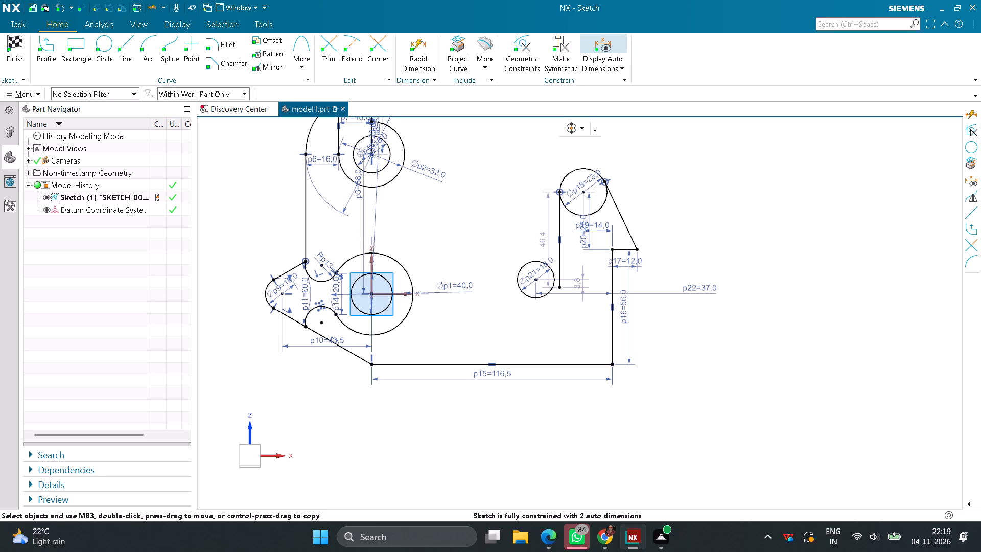
# Dimension the 18 mm circle's centre vertically from the 116.5 mm base line at 38 mm.
pyautogui.click(422, 66)
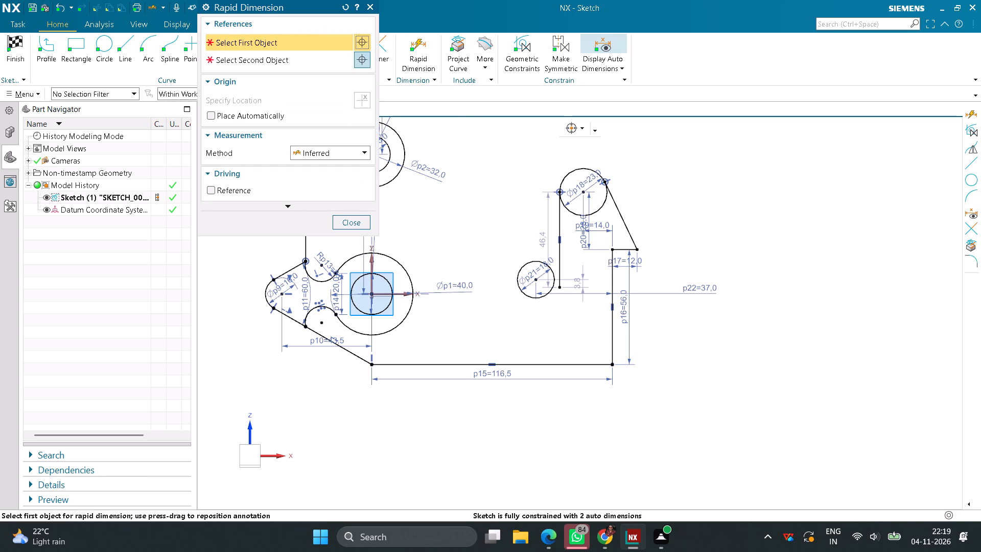
pyautogui.click(535, 279)
pyautogui.click(549, 364)
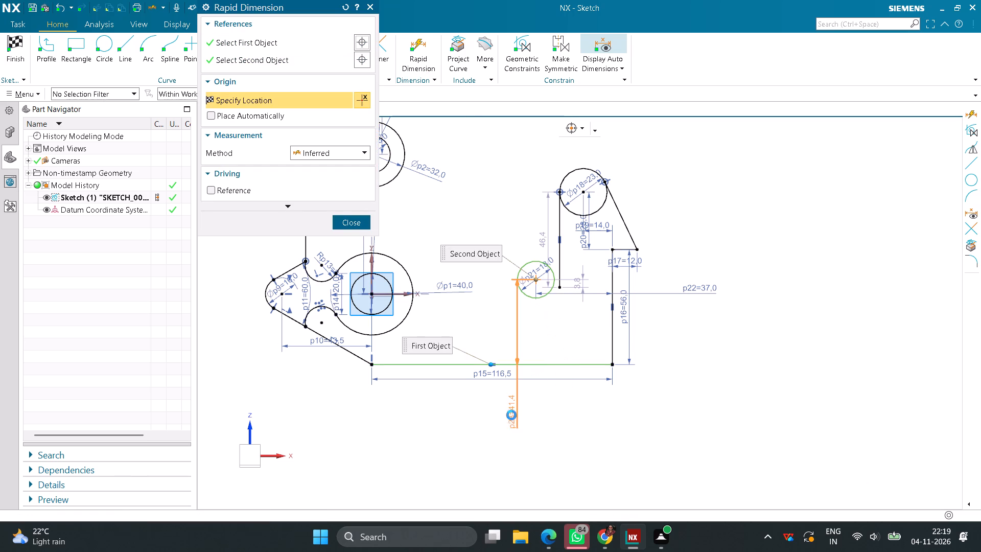
pyautogui.click(511, 417)
pyautogui.write('38')
pyautogui.press('Return')
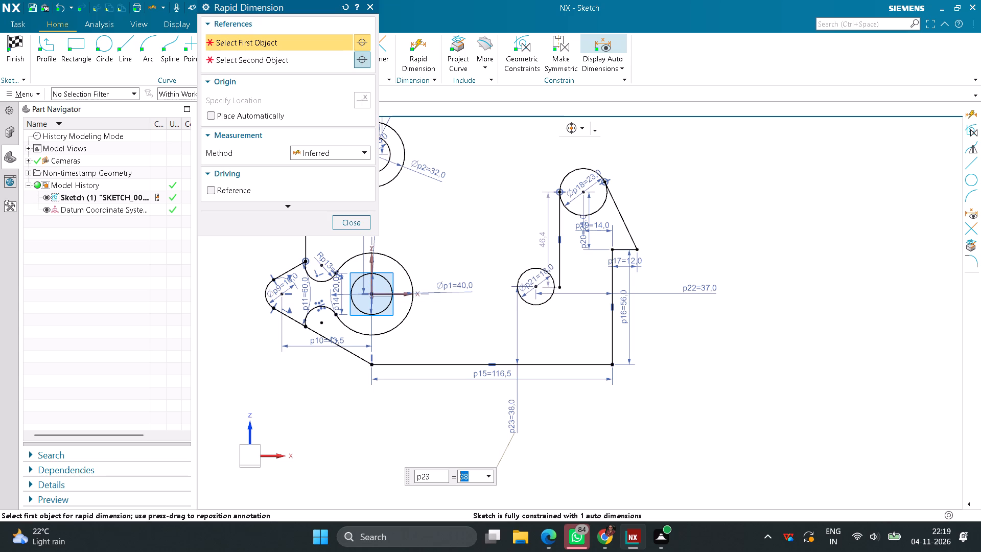
pyautogui.click(354, 225)
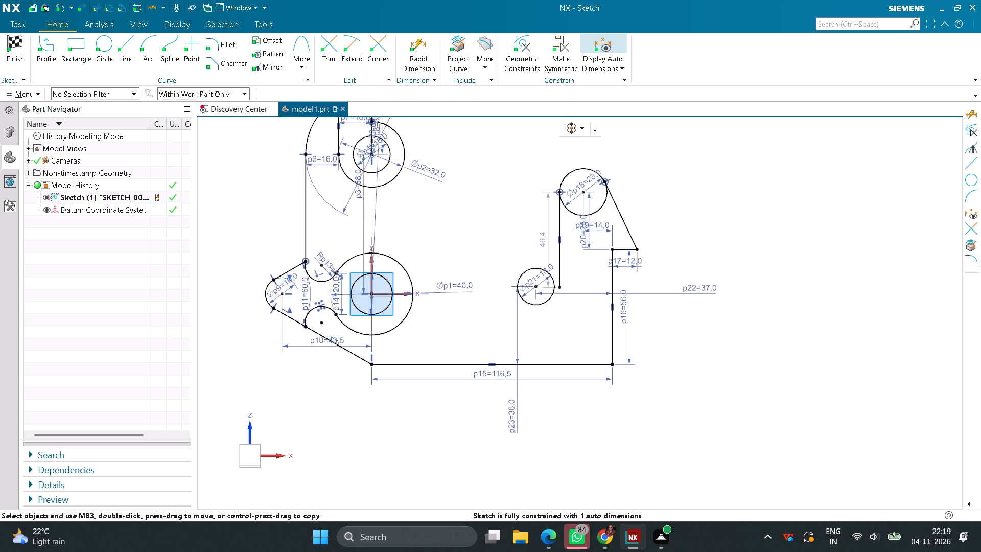
# Stretch the lower end of the vertical line tangent to the 23 mm circle downward, making the line about 68 mm long.
pyautogui.moveTo(561, 286); pyautogui.dragTo(561, 294)
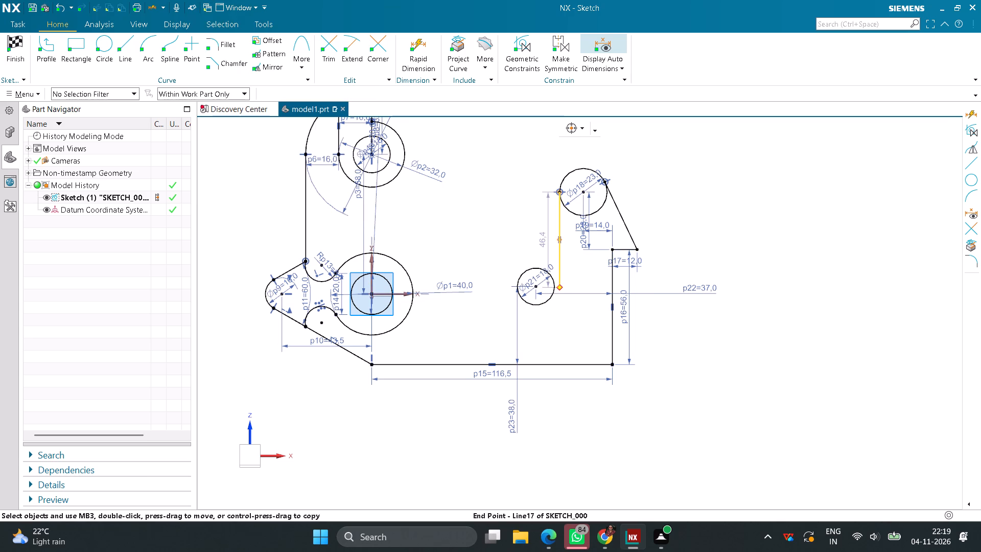
pyautogui.moveTo(561, 294); pyautogui.dragTo(558, 331)
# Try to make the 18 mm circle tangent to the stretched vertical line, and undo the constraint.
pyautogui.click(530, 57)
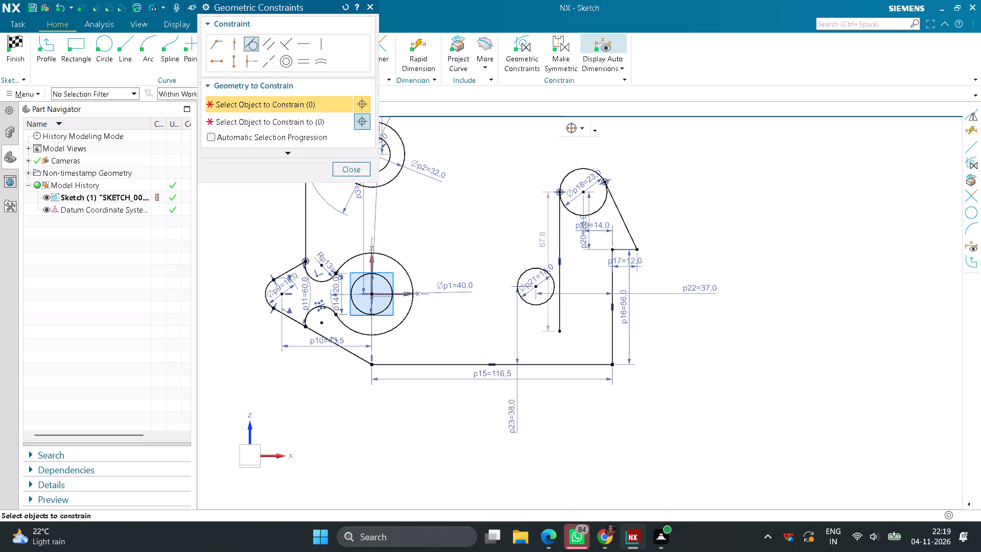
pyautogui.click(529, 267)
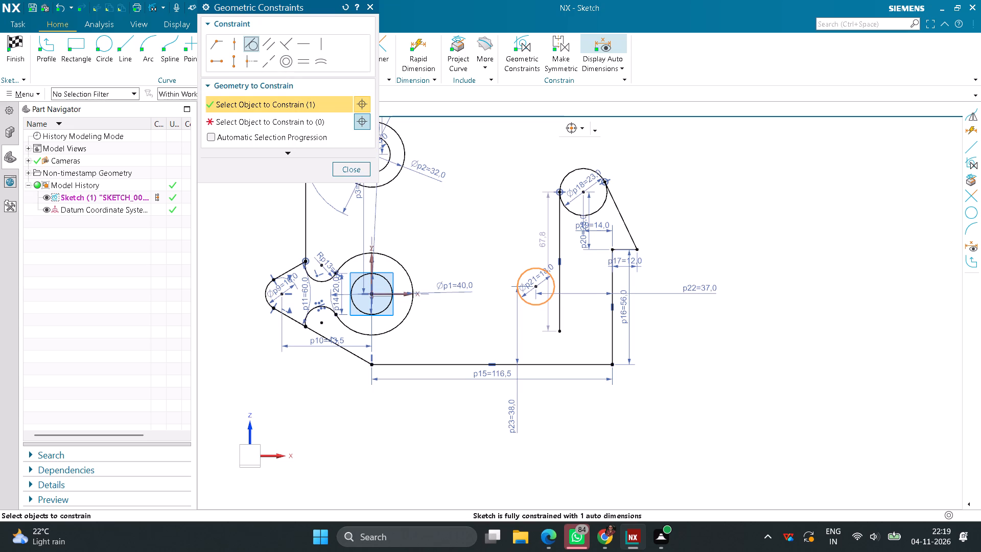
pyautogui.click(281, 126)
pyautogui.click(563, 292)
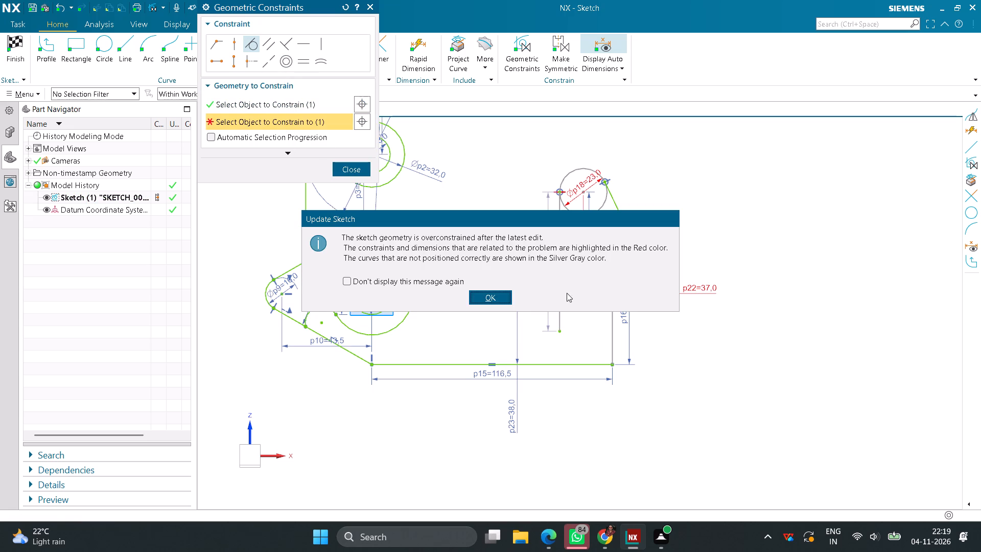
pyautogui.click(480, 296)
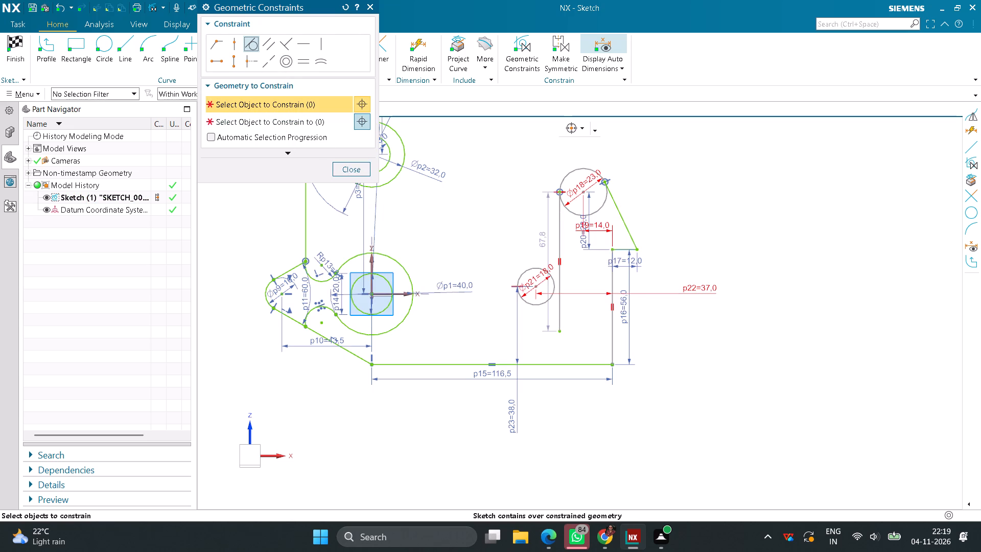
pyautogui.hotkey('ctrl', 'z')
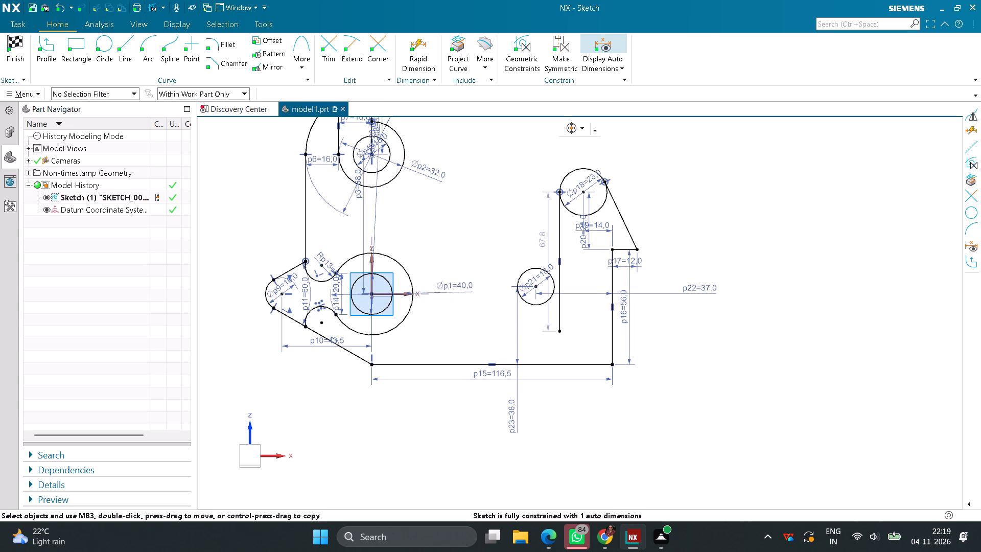
# Delete the 37 mm horizontal dimension between the 18 mm circle's centre and the 56 mm vertical line.
pyautogui.doubleClick(694, 289)
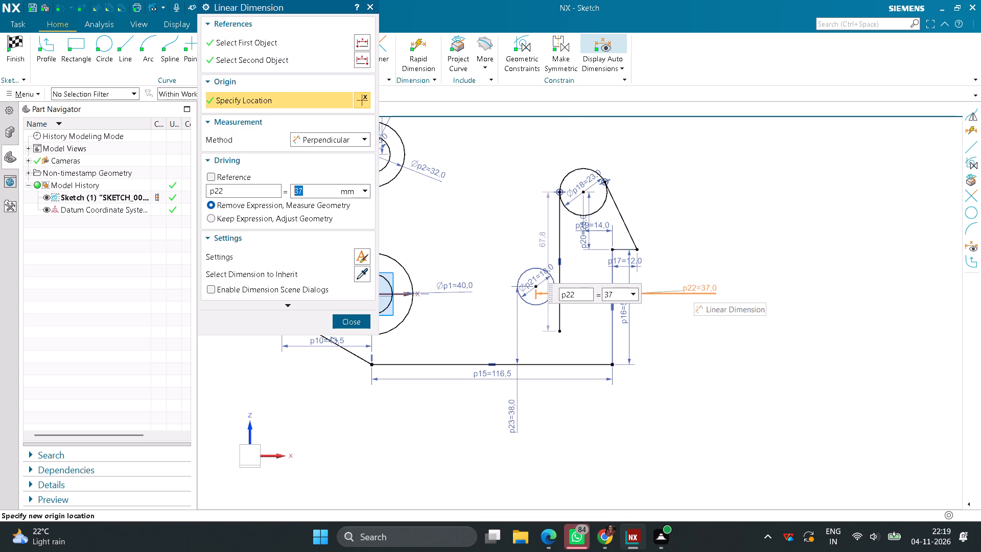
pyautogui.click(367, 317)
pyautogui.click(702, 291)
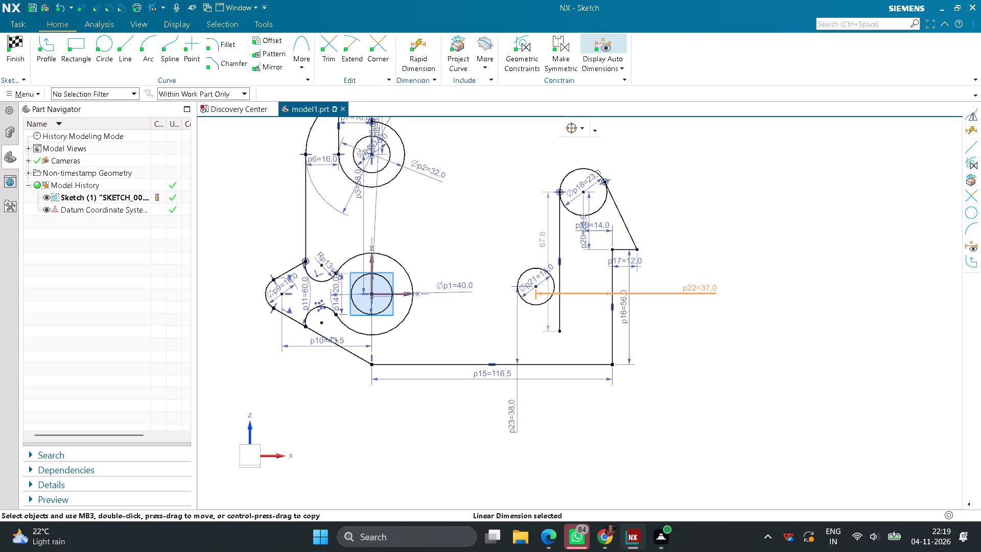
pyautogui.press('Delete')
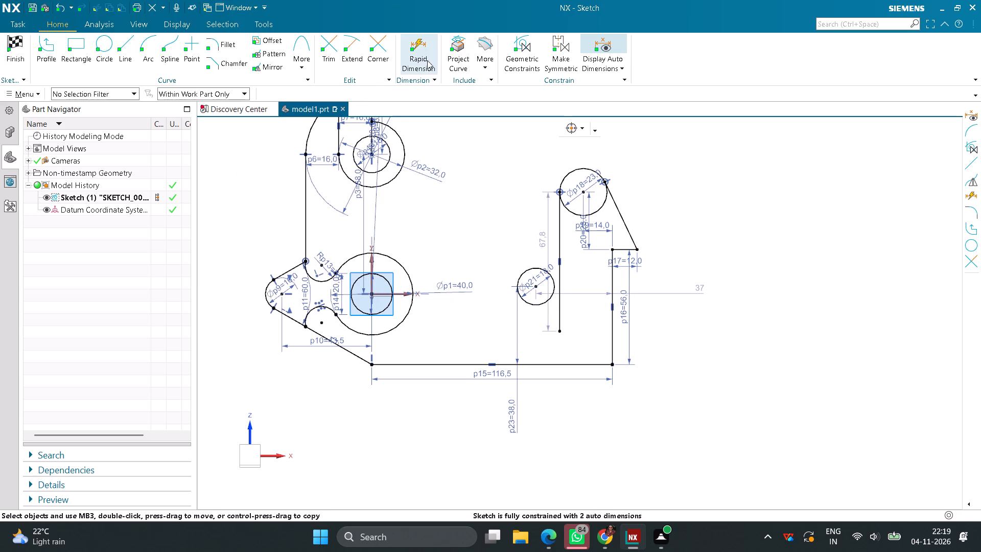
# Make the 18 mm circle tangent to the stretched vertical line.
pyautogui.click(506, 62)
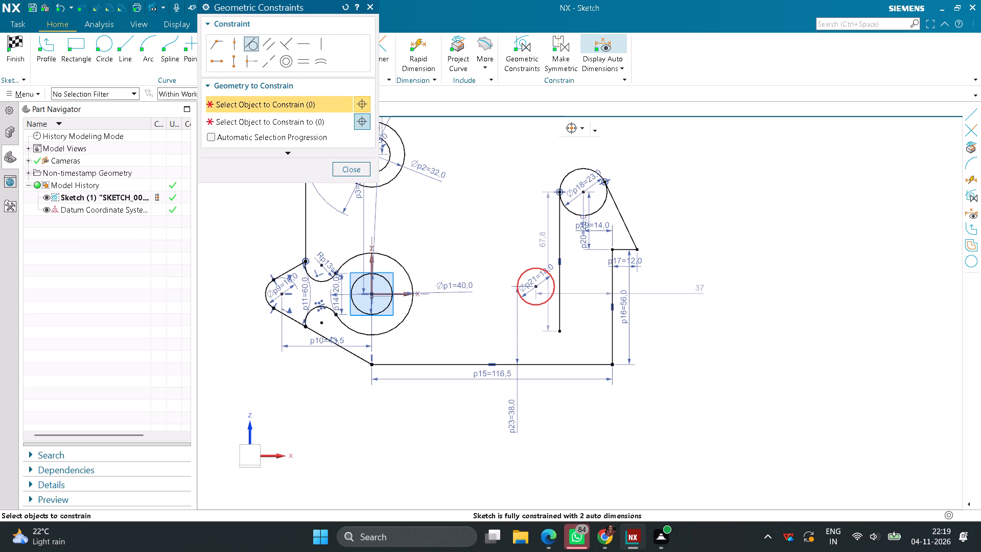
pyautogui.click(544, 269)
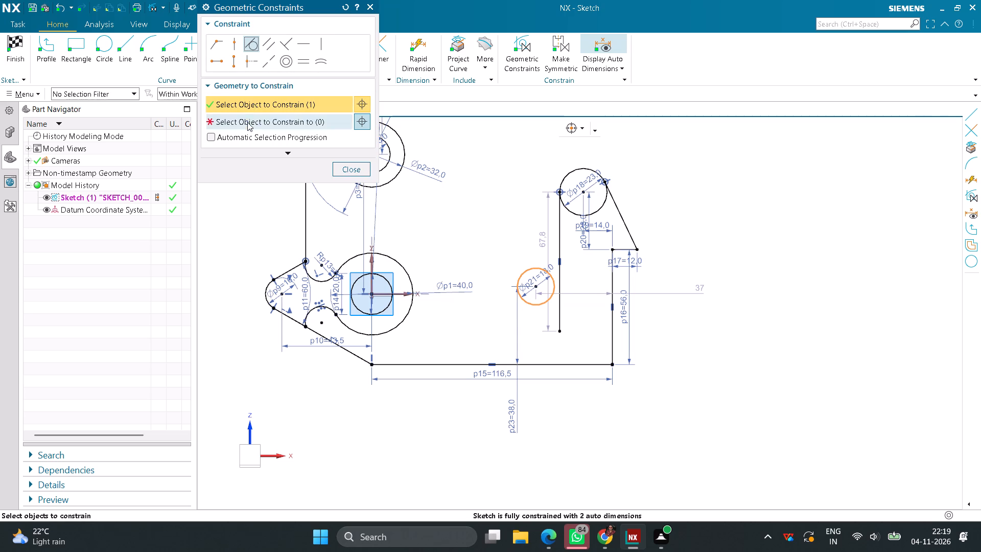
pyautogui.click(247, 122)
pyautogui.click(560, 244)
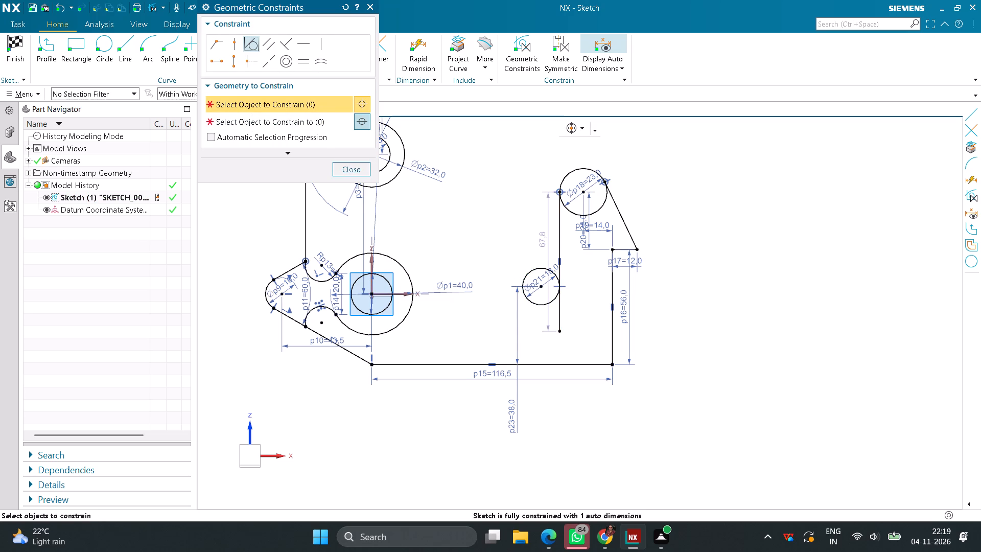
pyautogui.click(359, 170)
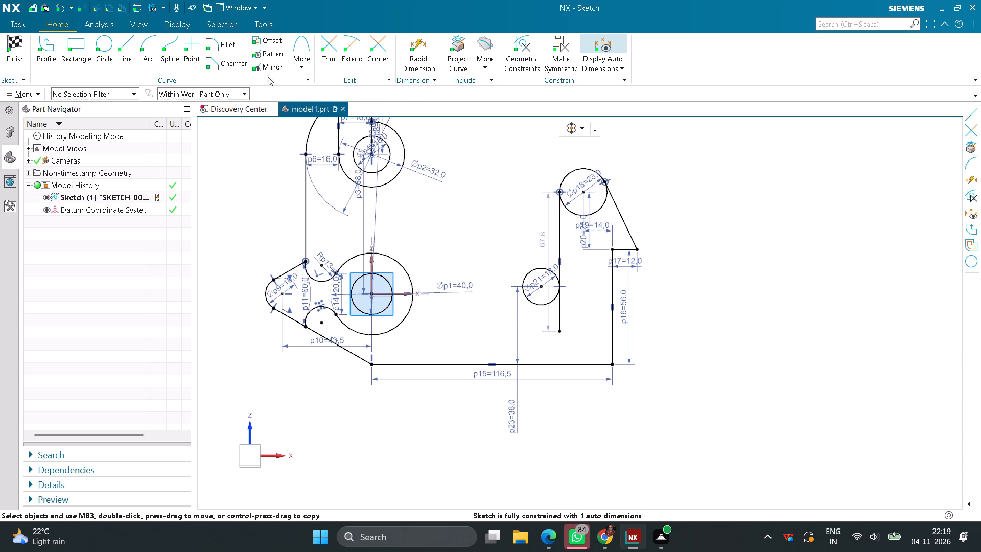
# Trim the portion of the vertical line below its tangent point with the 18 mm circle.
pyautogui.click(336, 53)
pyautogui.click(556, 311)
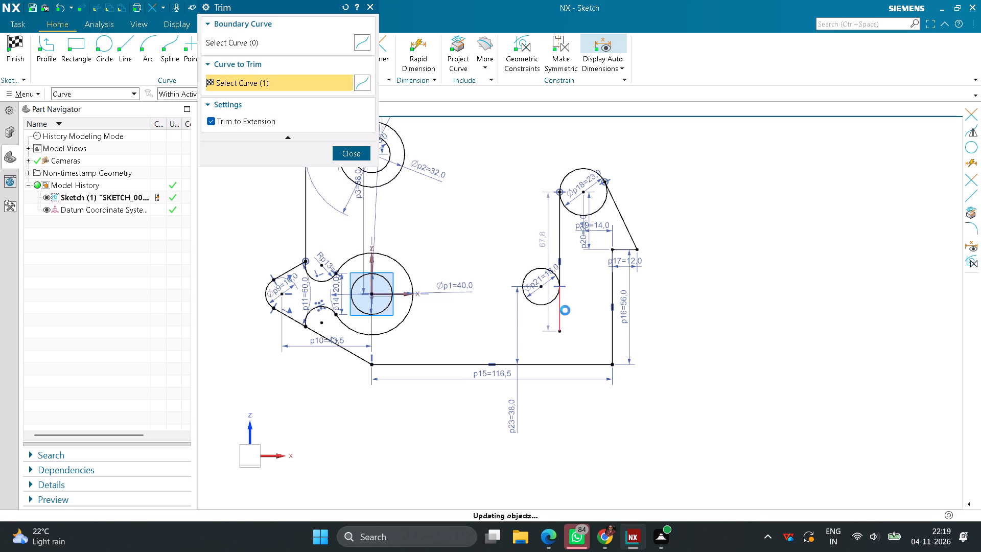
pyautogui.middleClick(727, 312)
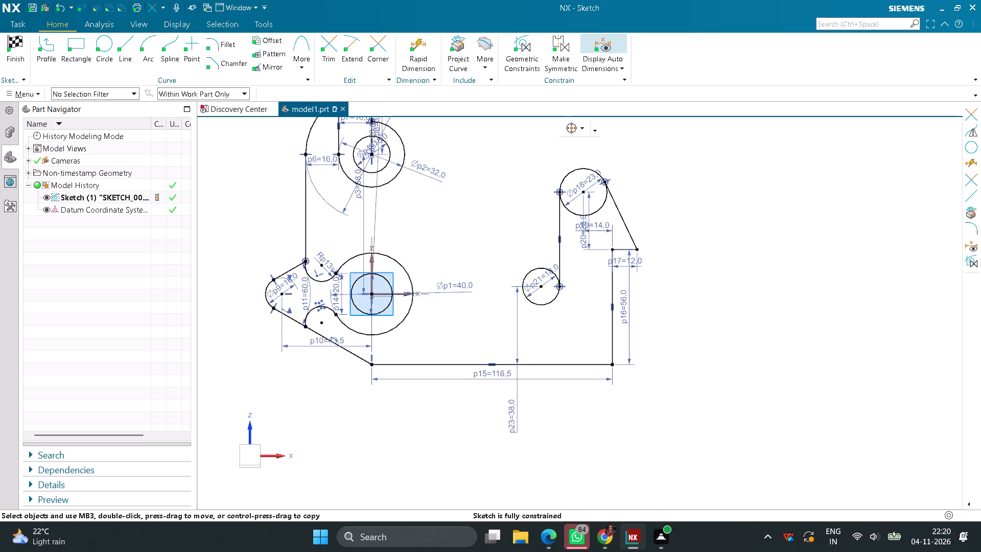
# Sketch a slanted line about 68 mm long between the concentric circles and the 18 mm circle, descending toward the 18 mm circle's underside.
pyautogui.click(120, 50)
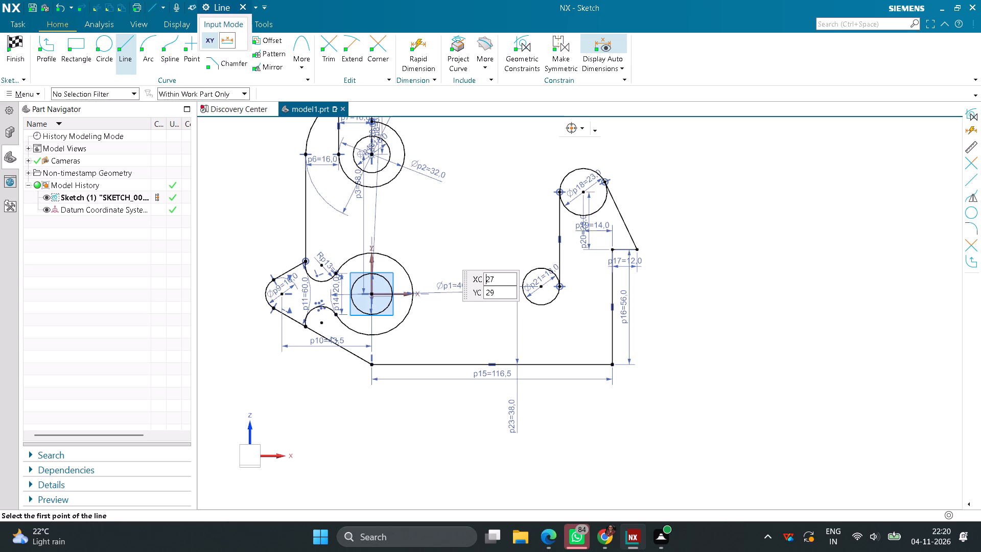
pyautogui.click(429, 233)
pyautogui.click(534, 325)
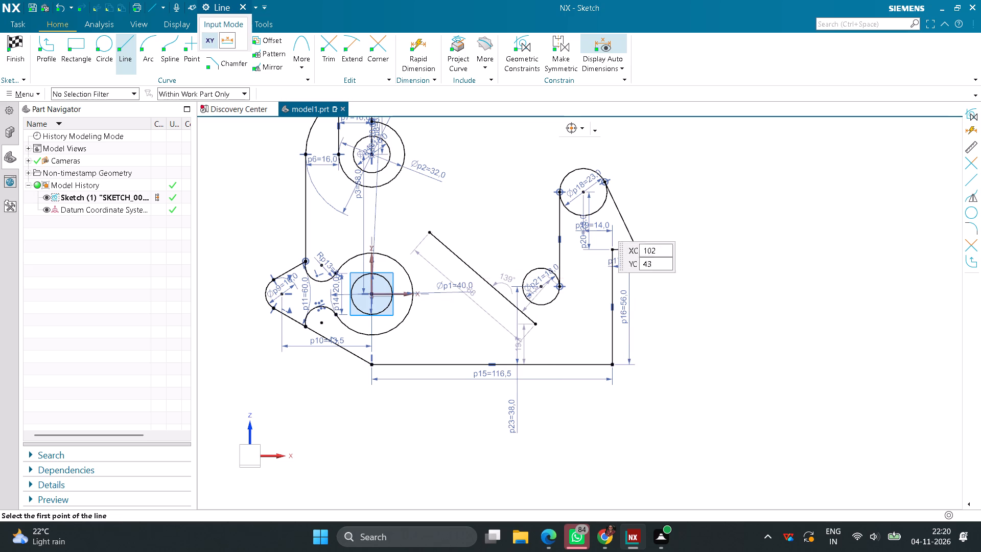
# Make the slanted line tangent to the 18 mm circle.
pyautogui.click(528, 68)
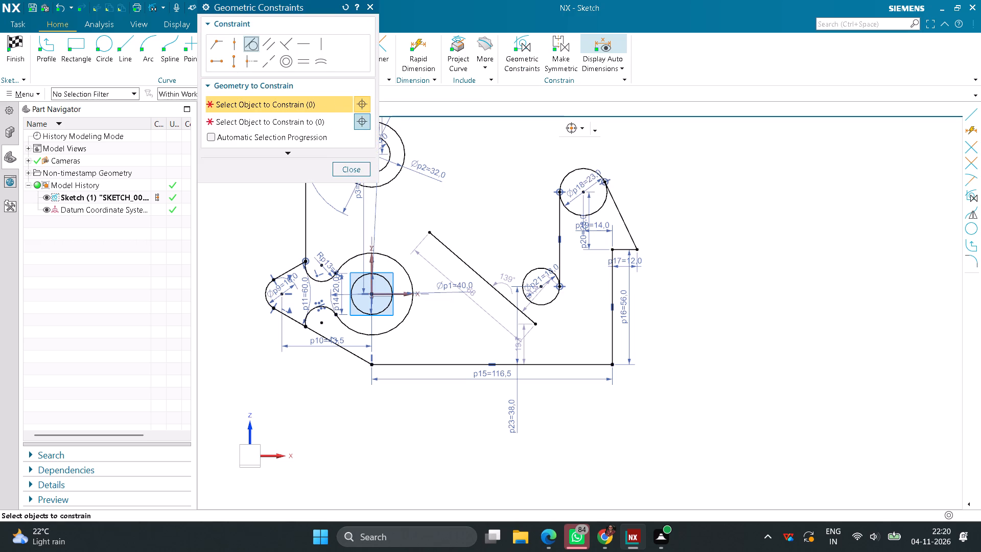
pyautogui.click(493, 284)
pyautogui.click(292, 133)
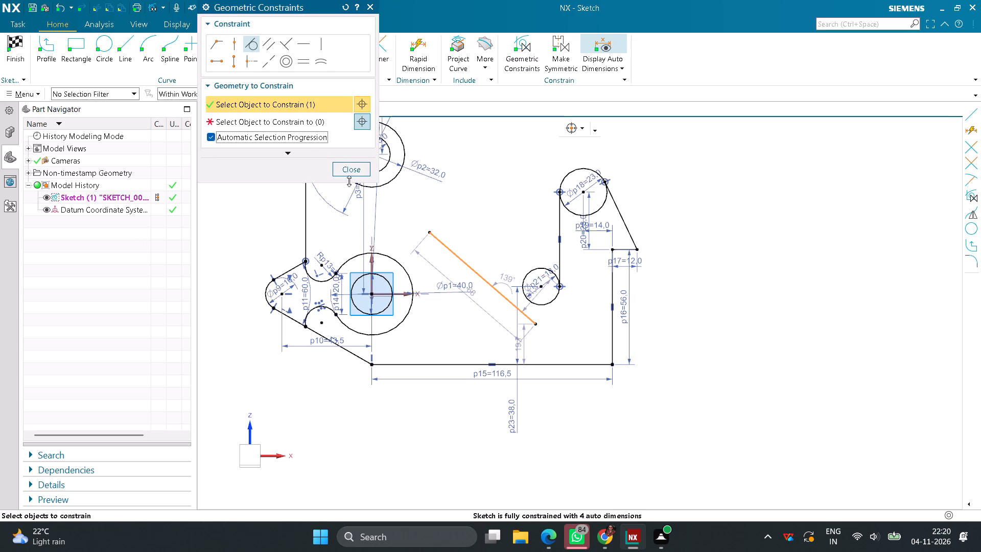
pyautogui.click(289, 128)
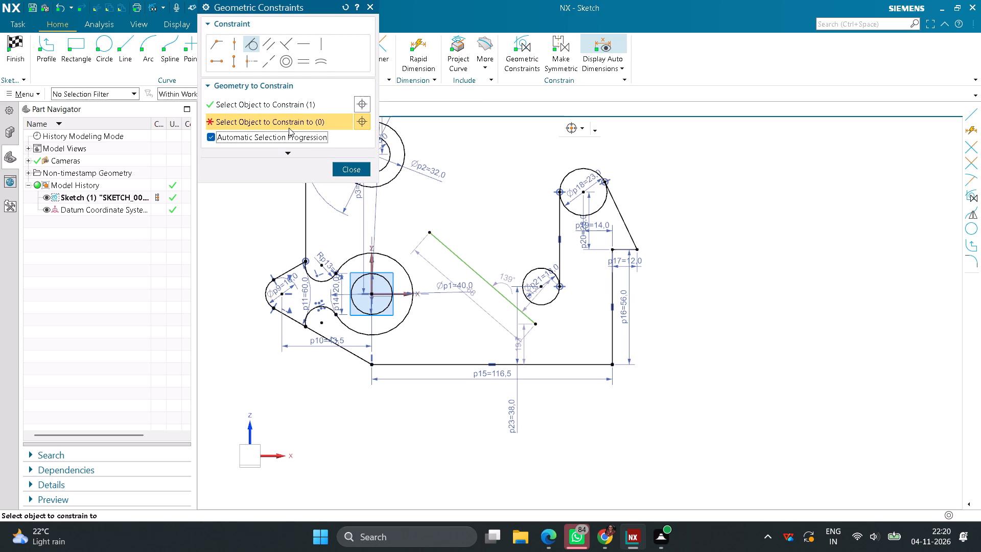
pyautogui.click(535, 306)
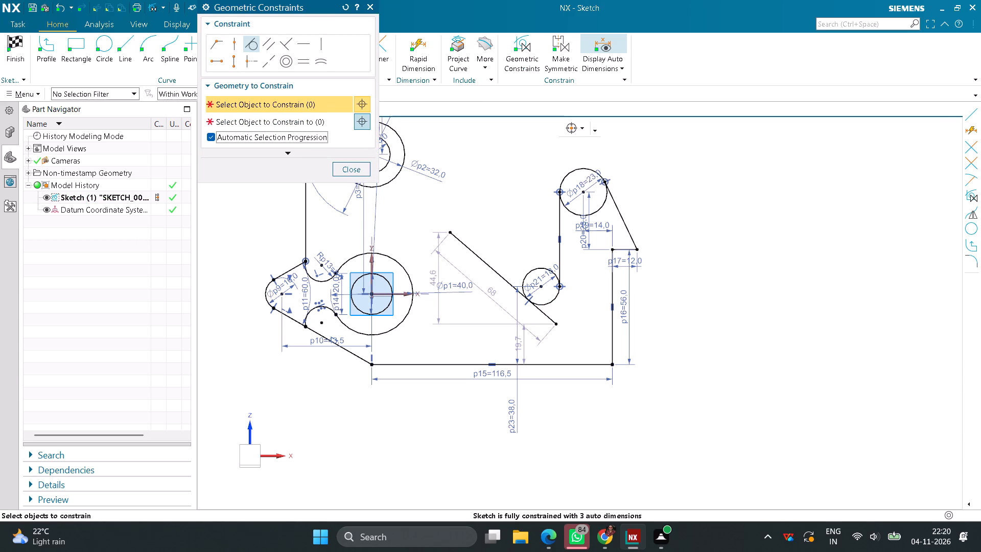
# Constrain the slanted line's lower endpoint to lie on the 18 mm circle.
pyautogui.click(231, 51)
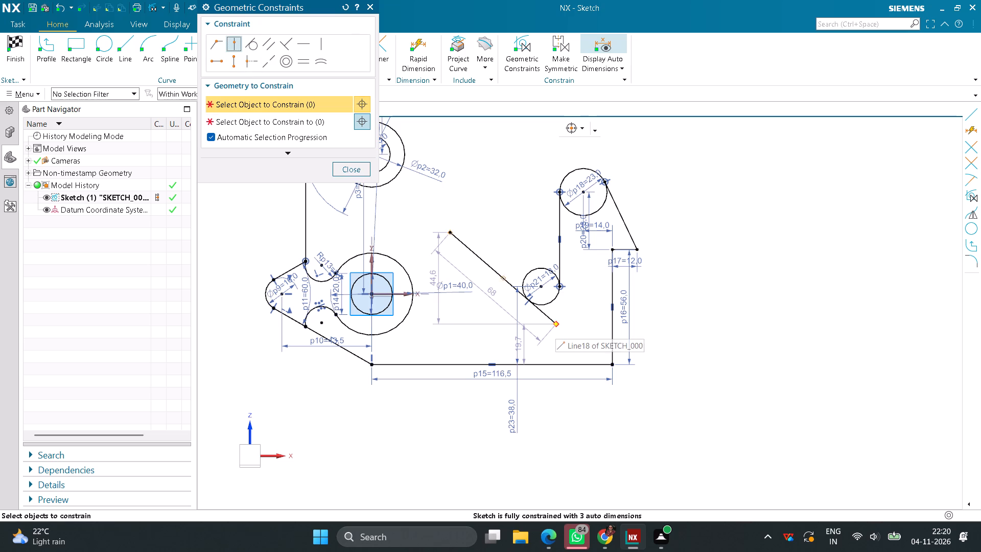
pyautogui.click(555, 326)
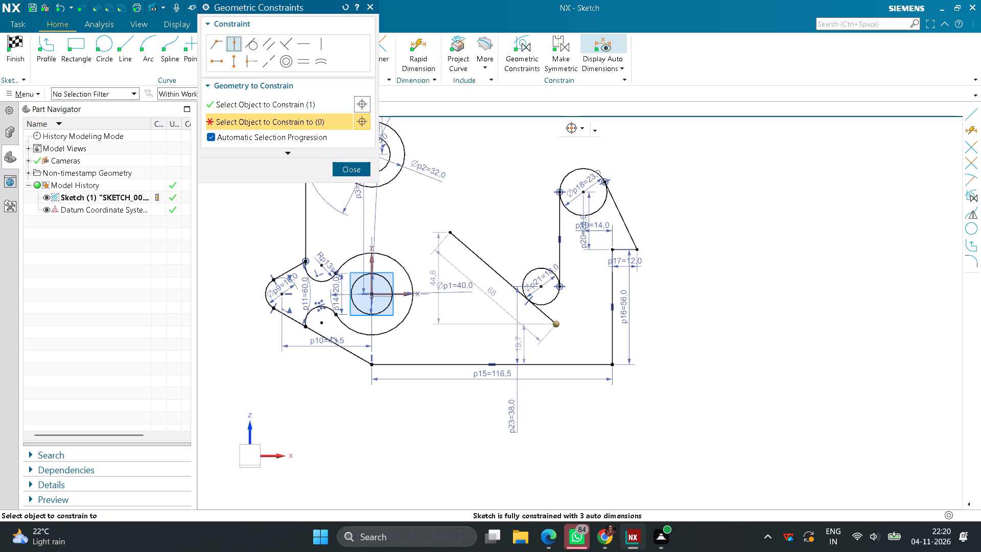
pyautogui.click(549, 302)
pyautogui.click(357, 170)
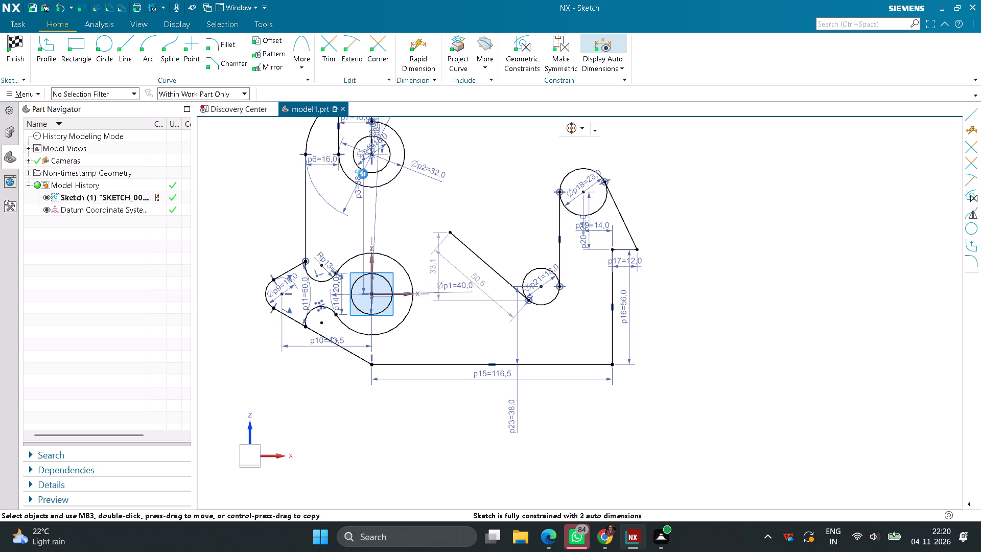
# Dimension the slanted line's upper endpoint at a vertical distance of 75 mm from the 116.5 mm base line.
pyautogui.click(413, 61)
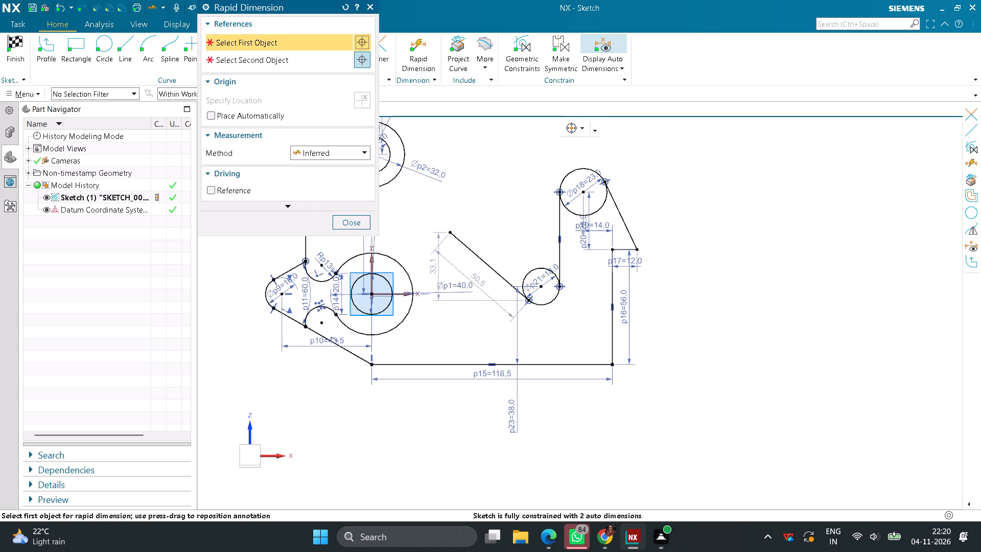
pyautogui.click(448, 231)
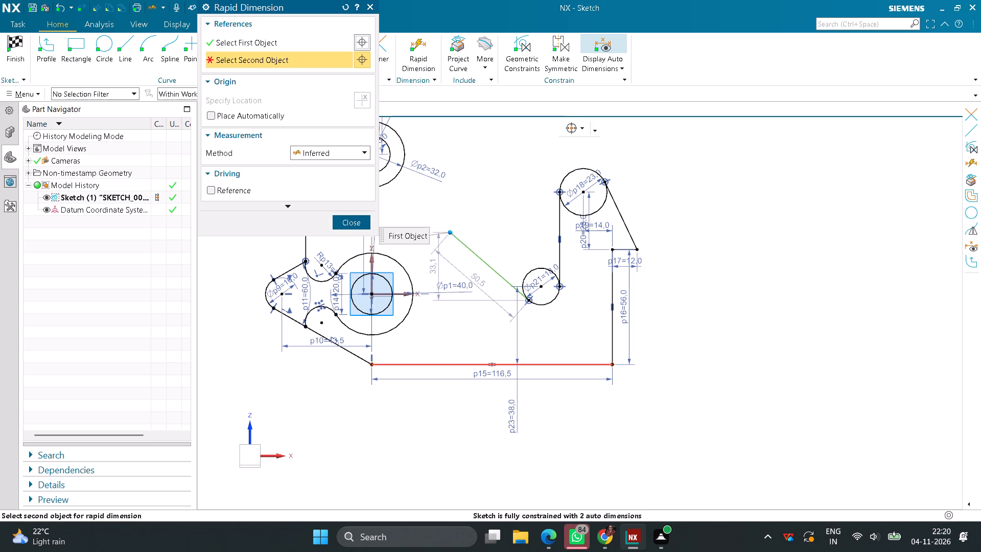
pyautogui.click(448, 361)
pyautogui.click(440, 436)
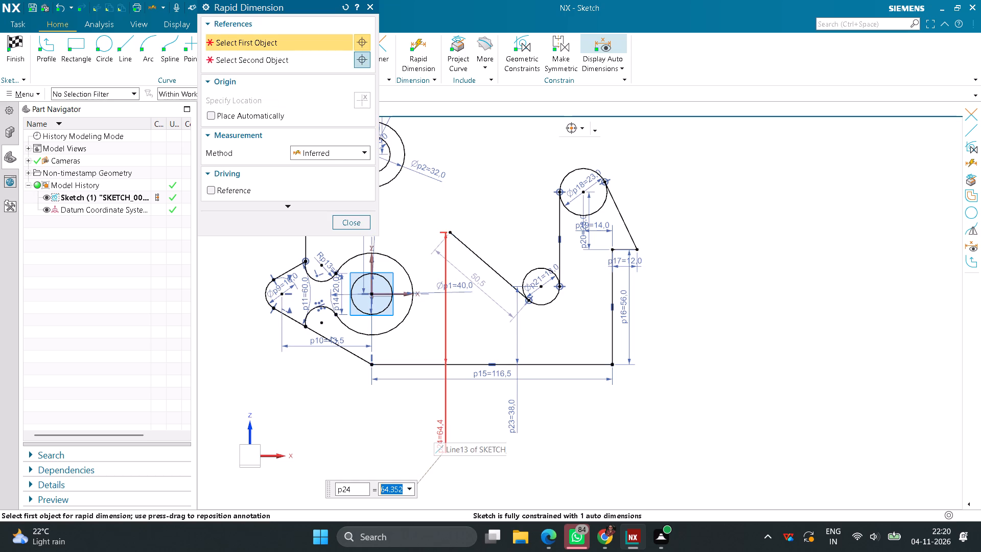
pyautogui.write('75')
pyautogui.press('Return')
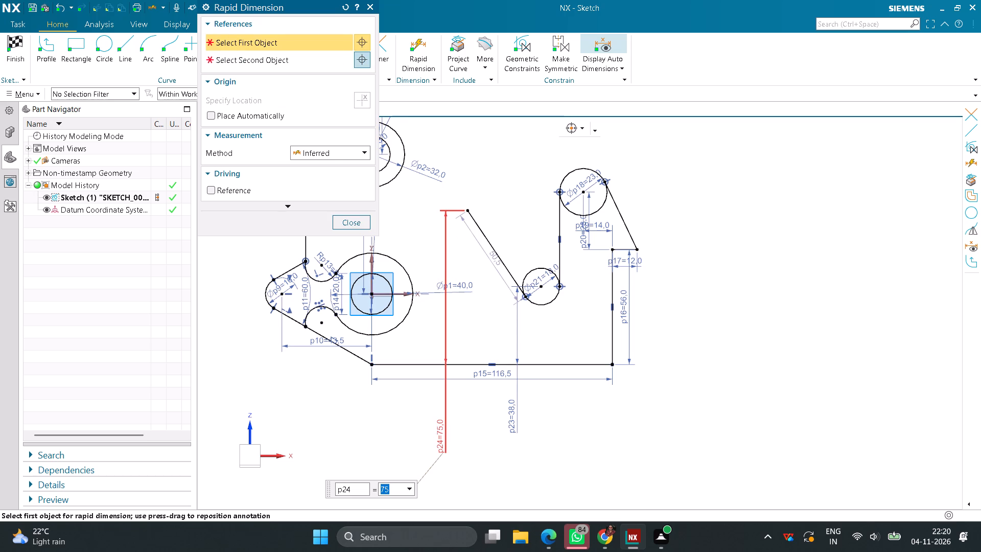
pyautogui.click(361, 226)
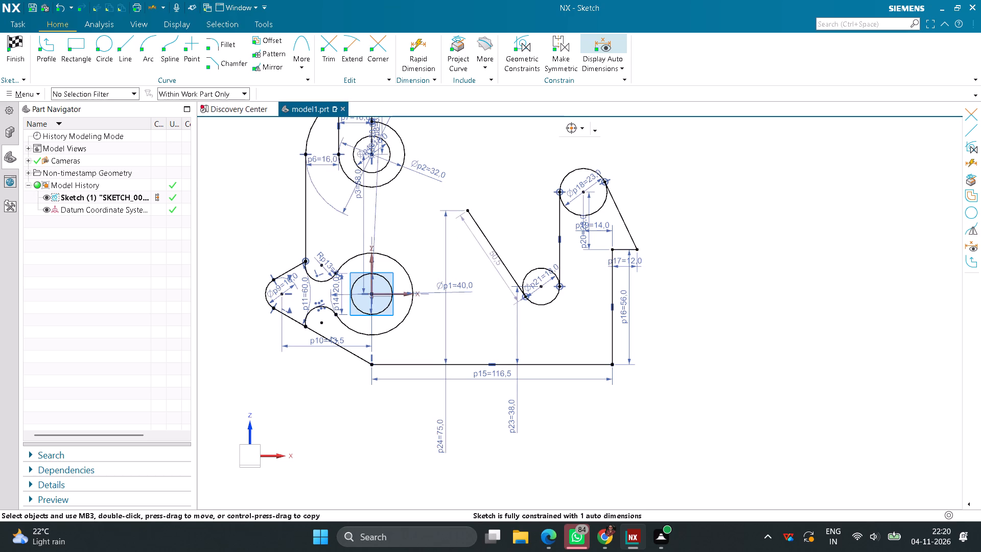
# Dimension the slanted line's upper endpoint at a horizontal distance of 88 mm from the 56 mm vertical line.
pyautogui.click(415, 65)
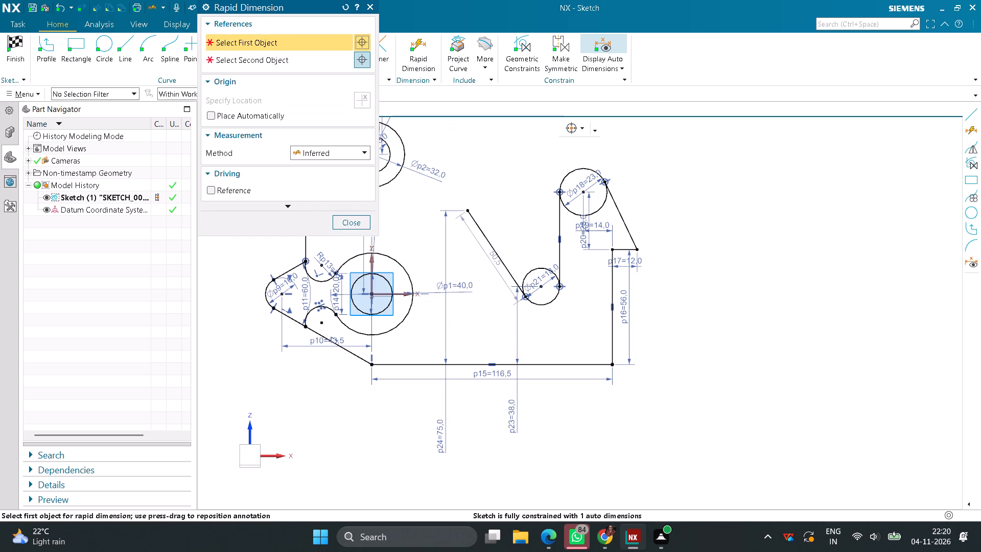
pyautogui.click(466, 209)
pyautogui.click(612, 290)
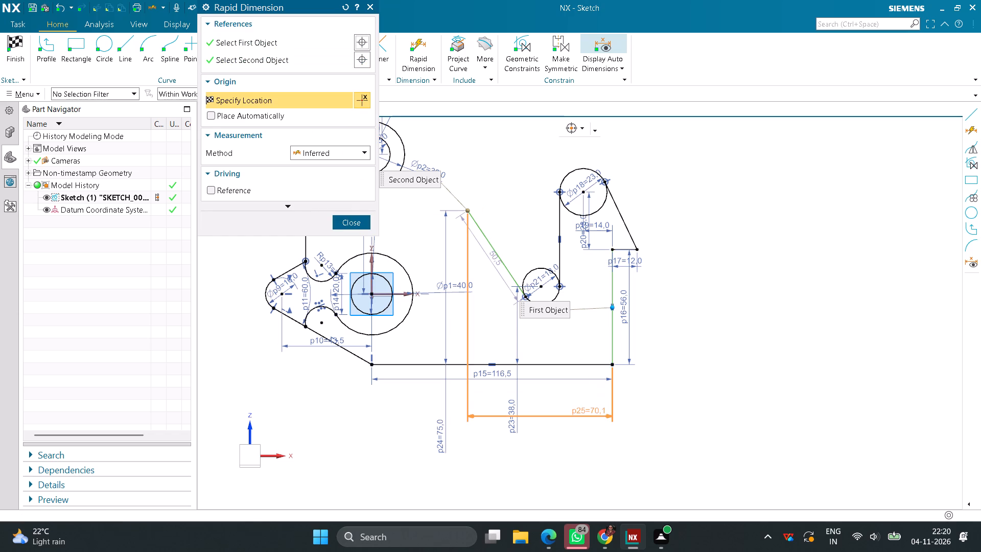
pyautogui.click(589, 412)
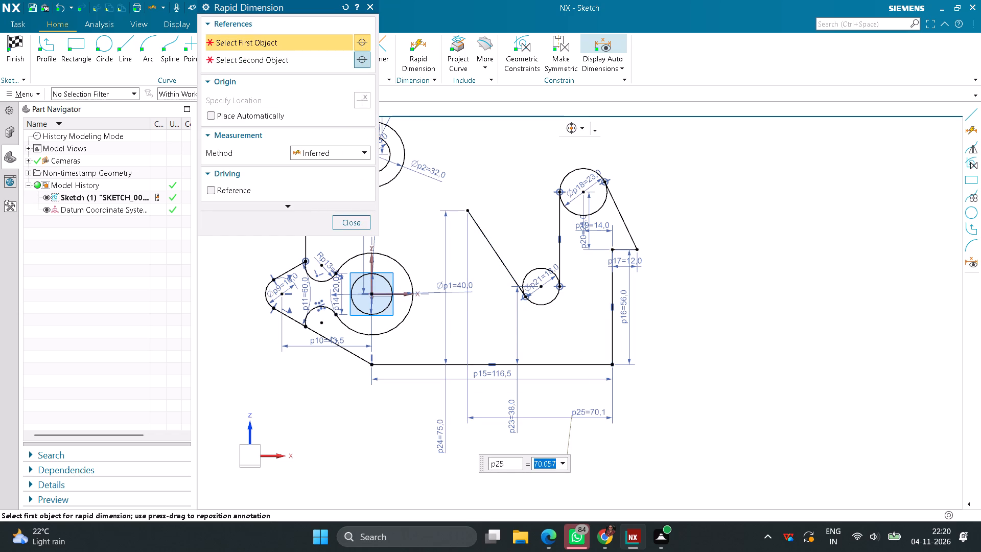
pyautogui.write('88')
pyautogui.press('Return')
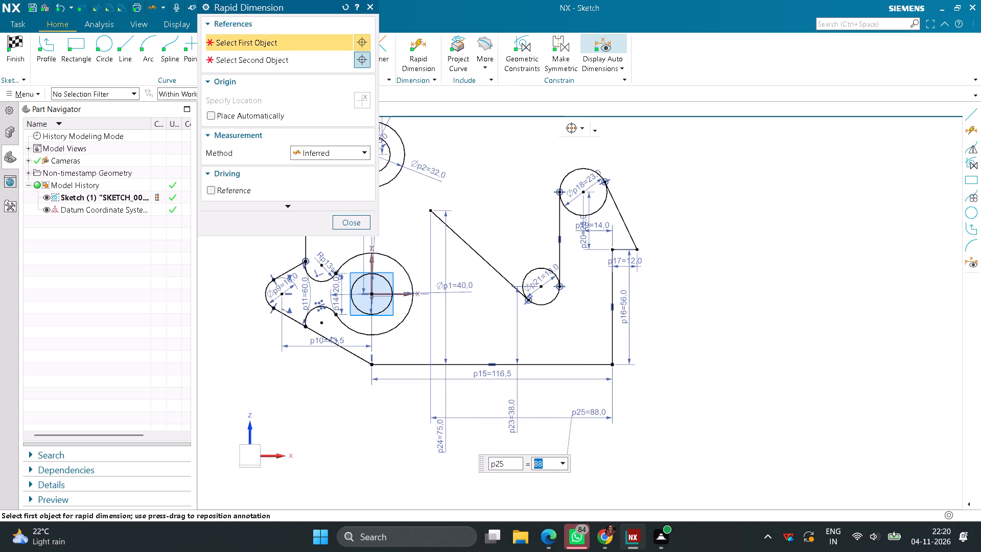
pyautogui.click(347, 219)
# Sketch a line about 45 mm long from the slanted line's upper endpoint up to beside the 32 mm circle.
pyautogui.click(122, 47)
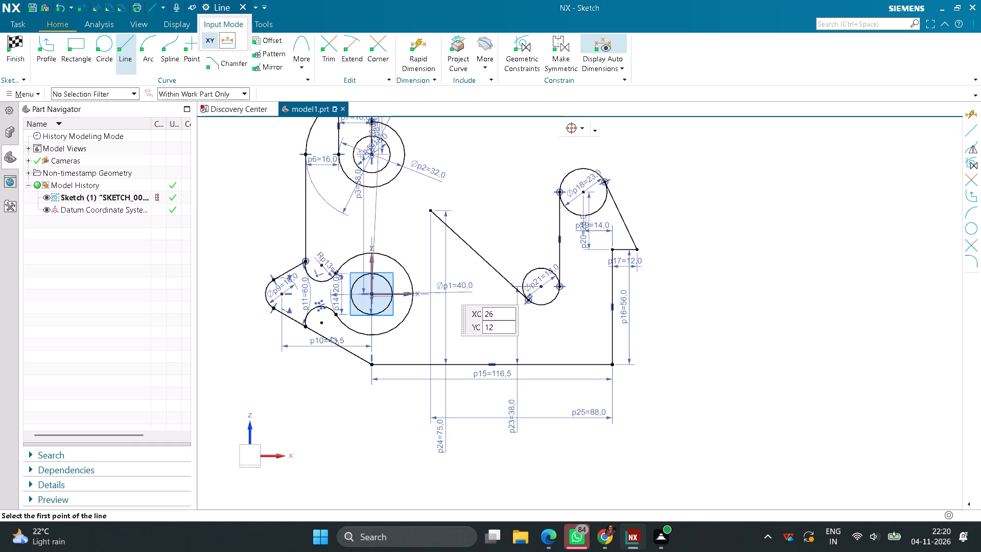
pyautogui.moveTo(427, 269); pyautogui.dragTo(443, 296, button='middle')
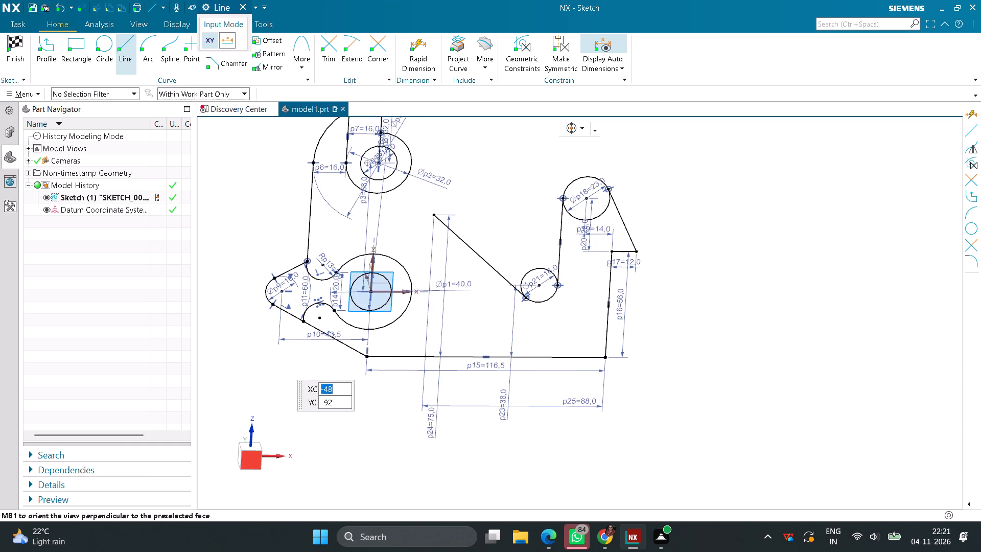
pyautogui.click(254, 463)
pyautogui.moveTo(431, 339); pyautogui.dragTo(461, 477, button='middle')
pyautogui.moveTo(431, 339); pyautogui.dragTo(459, 475, button='right')
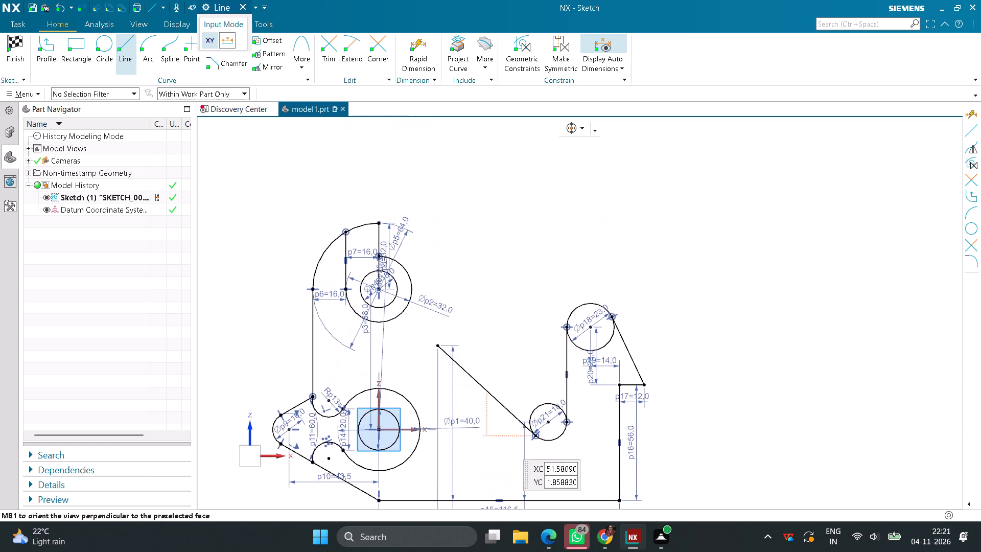
pyautogui.click(437, 345)
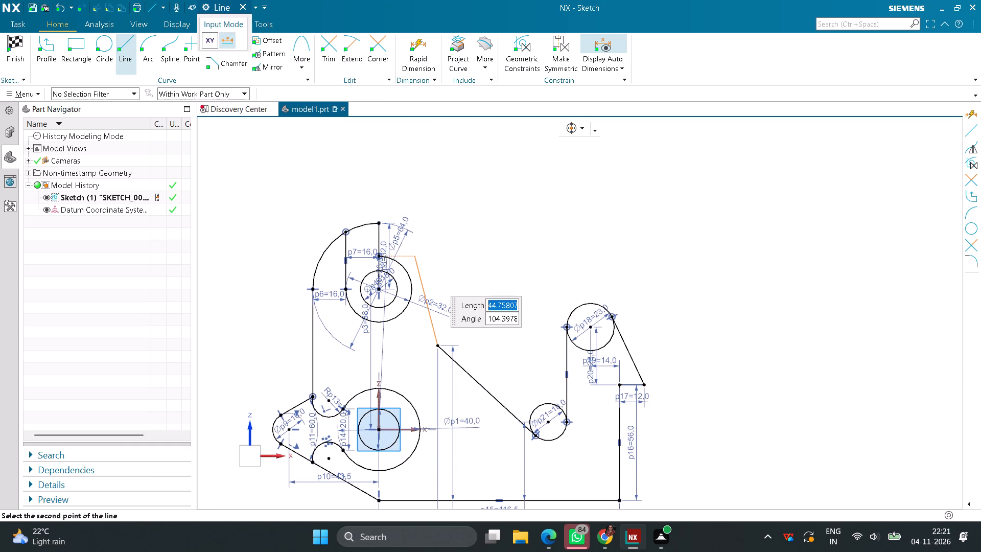
pyautogui.click(410, 260)
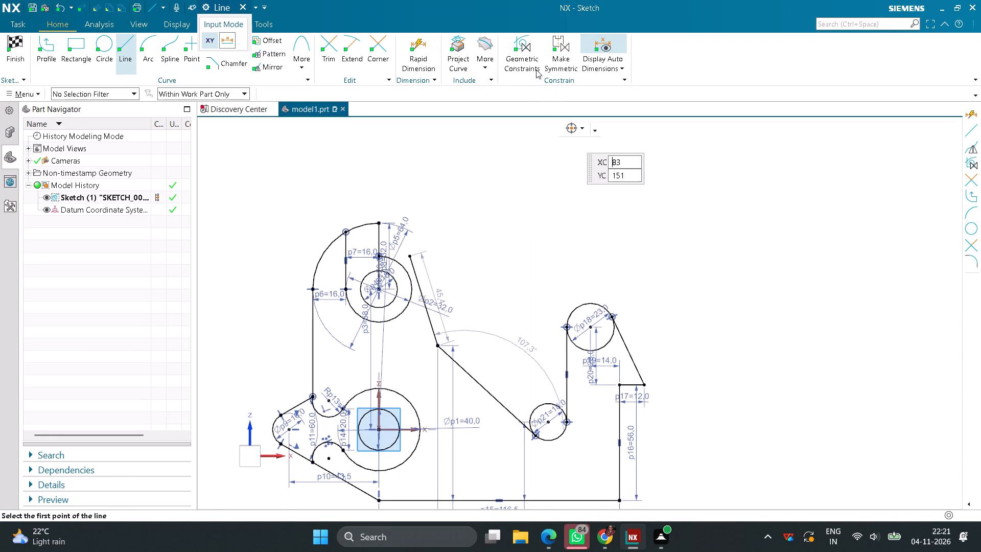
# Make the new steep line tangent to the 32 mm circle.
pyautogui.click(527, 57)
pyautogui.click(255, 51)
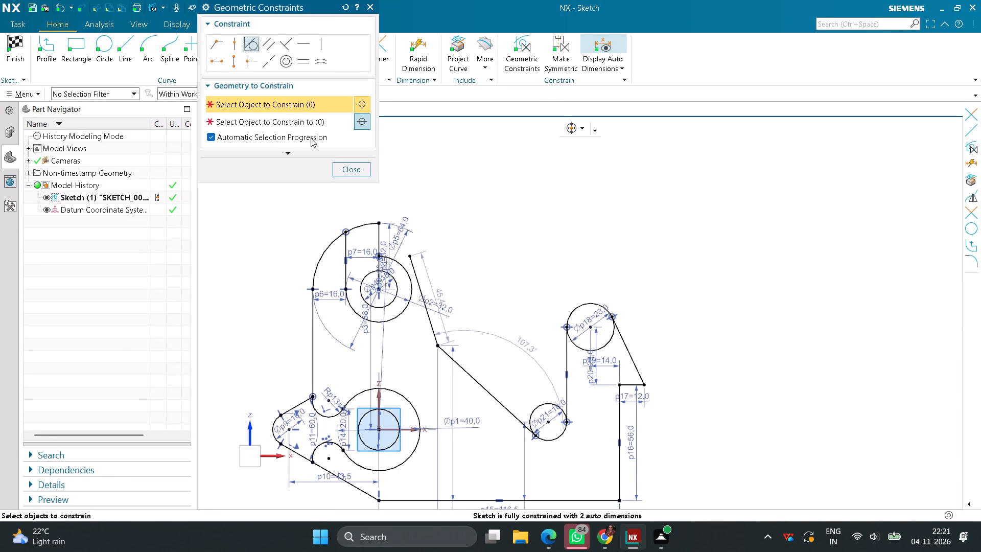
pyautogui.click(421, 283)
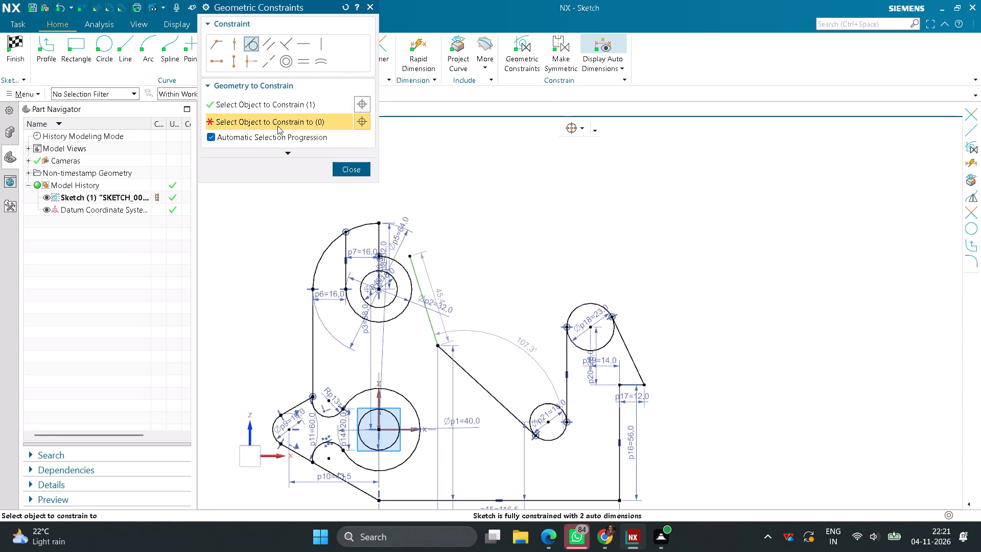
pyautogui.click(399, 268)
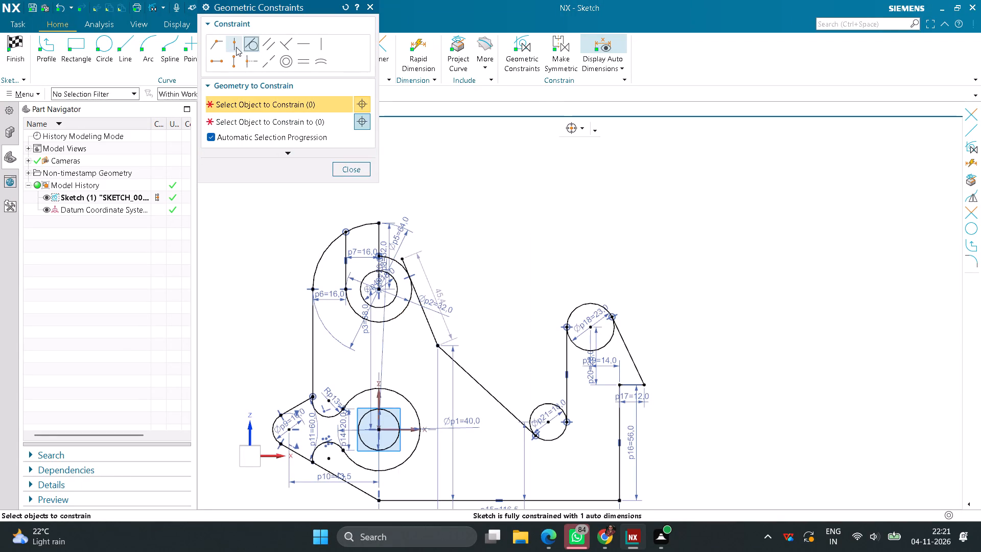
# Constrain the steep line's upper endpoint to lie on the 32 mm circle.
pyautogui.click(236, 47)
pyautogui.click(404, 259)
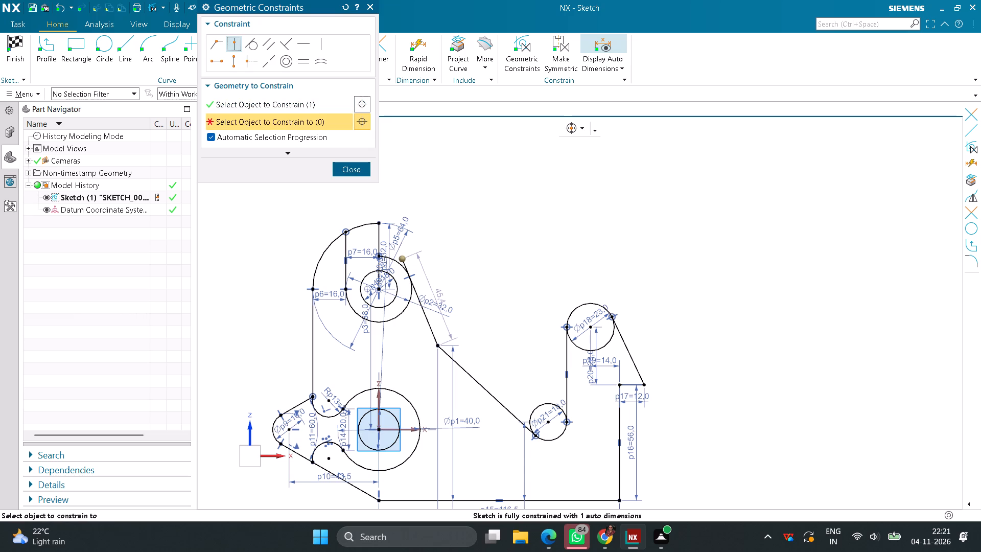
pyautogui.click(403, 273)
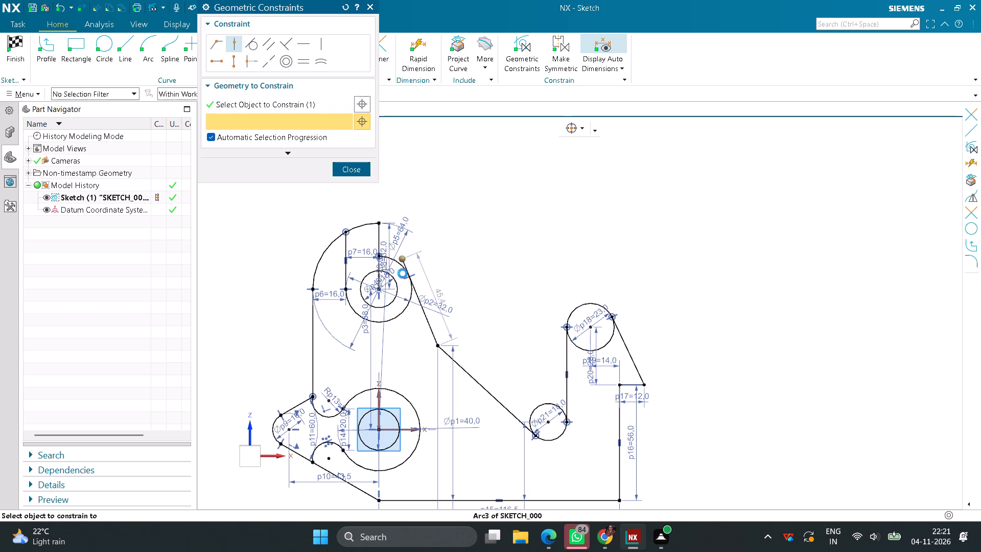
pyautogui.scroll(7, 368, 269)
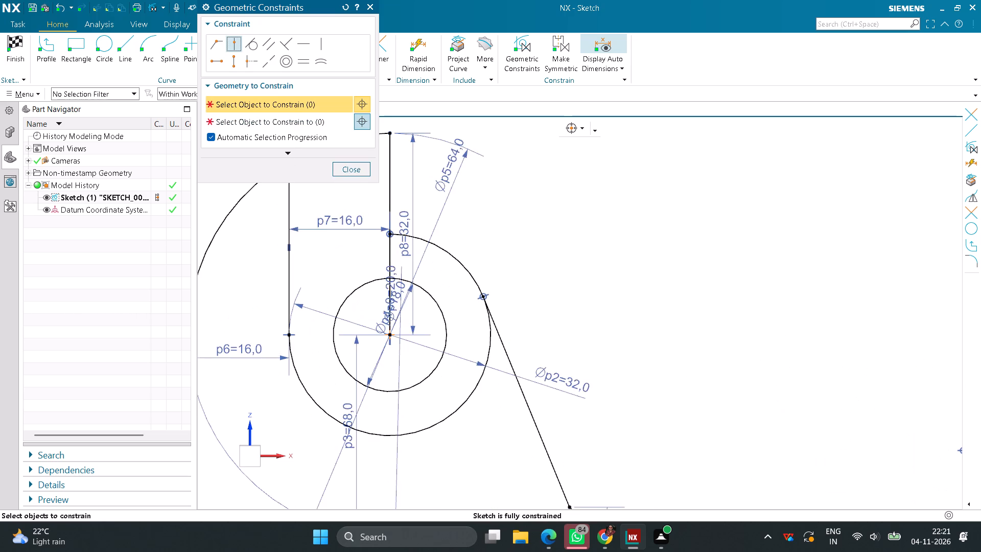
pyautogui.click(352, 170)
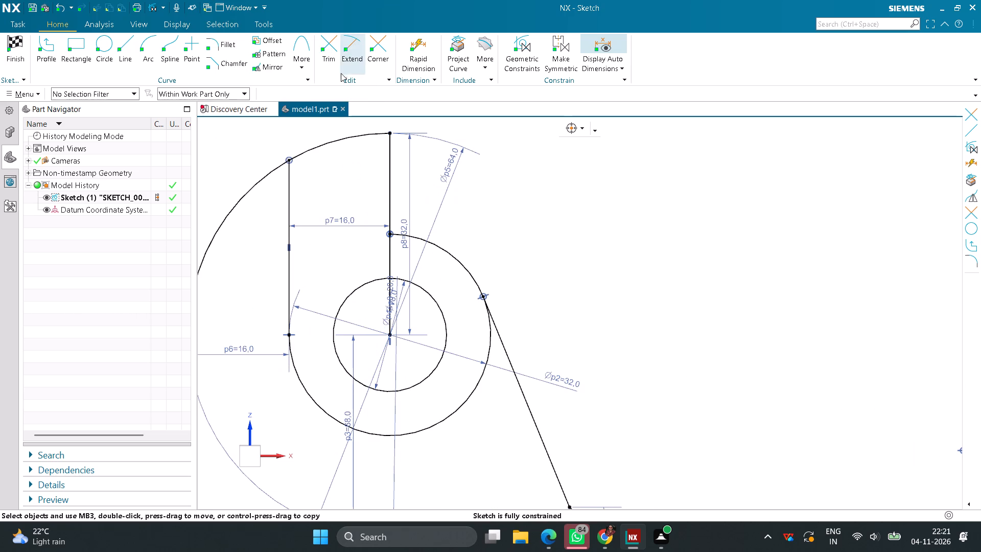
# Trim the hook's vertical line inside the 32 mm circle, removing both segments down to the circle's centre.
pyautogui.click(330, 52)
pyautogui.click(385, 259)
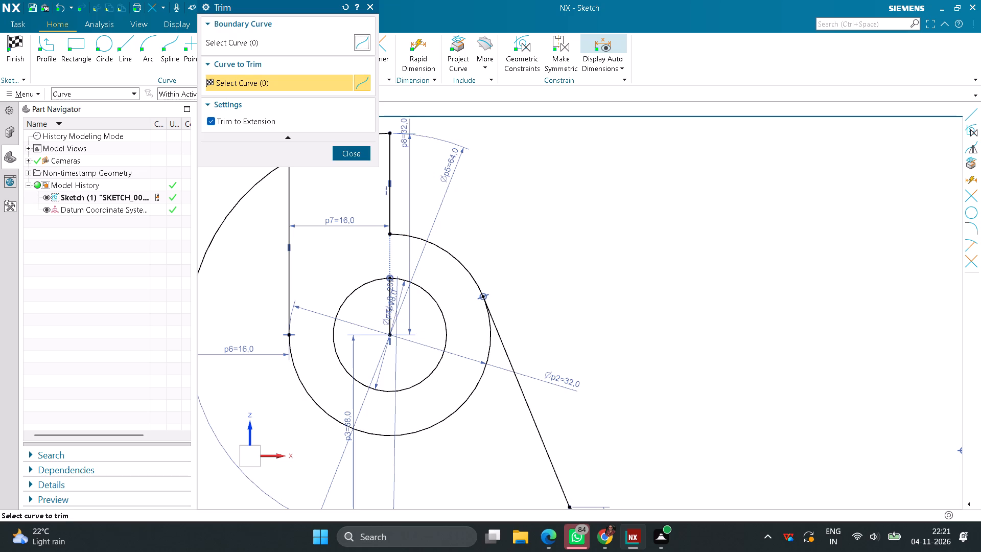
pyautogui.scroll(2, 383, 317)
pyautogui.click(392, 316)
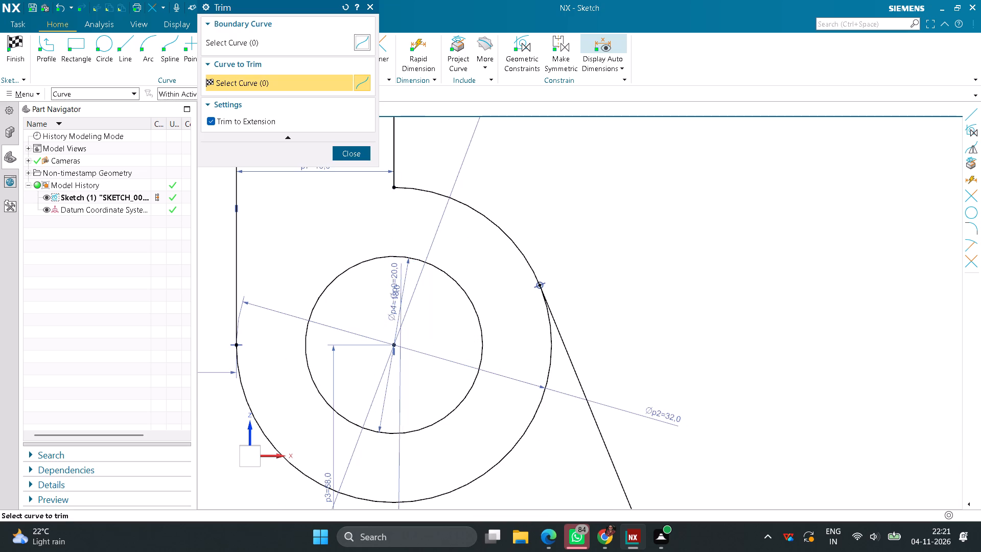
pyautogui.scroll(-7, 624, 286)
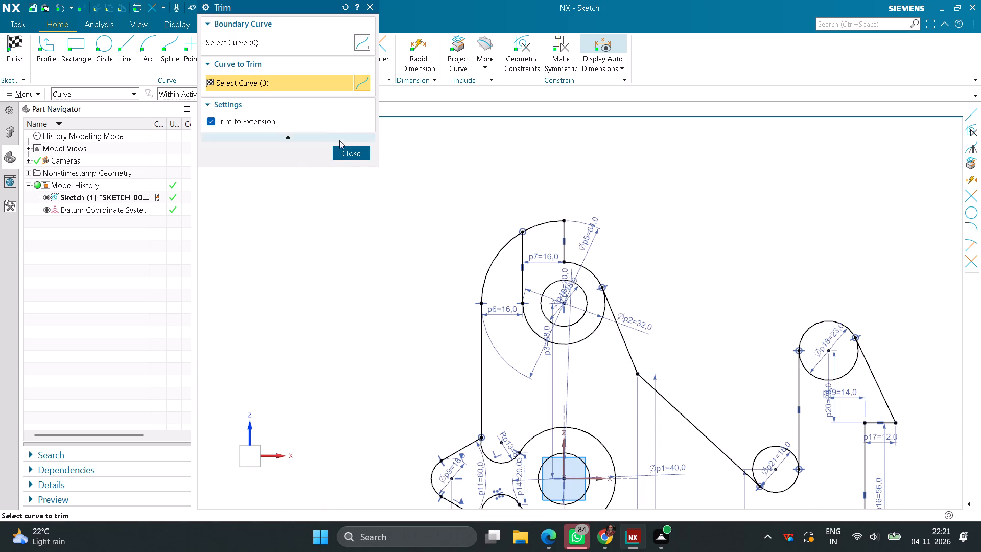
pyautogui.click(343, 149)
# Trim the lower inner arc of the 23 mm circle and the upper inner arc of the 18 mm circle between their tangent points.
pyautogui.scroll(-3, 655, 223)
pyautogui.scroll(2, 673, 238)
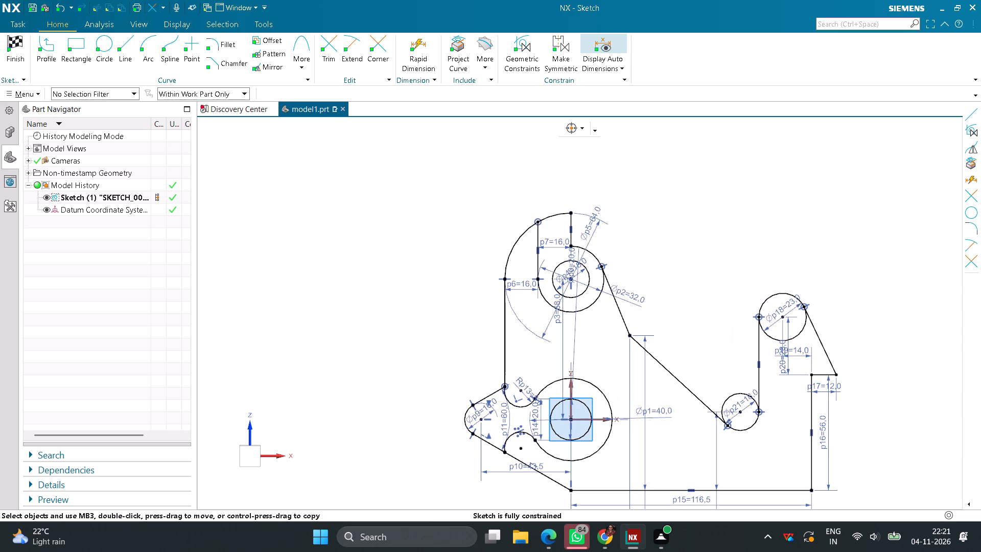
pyautogui.click(329, 63)
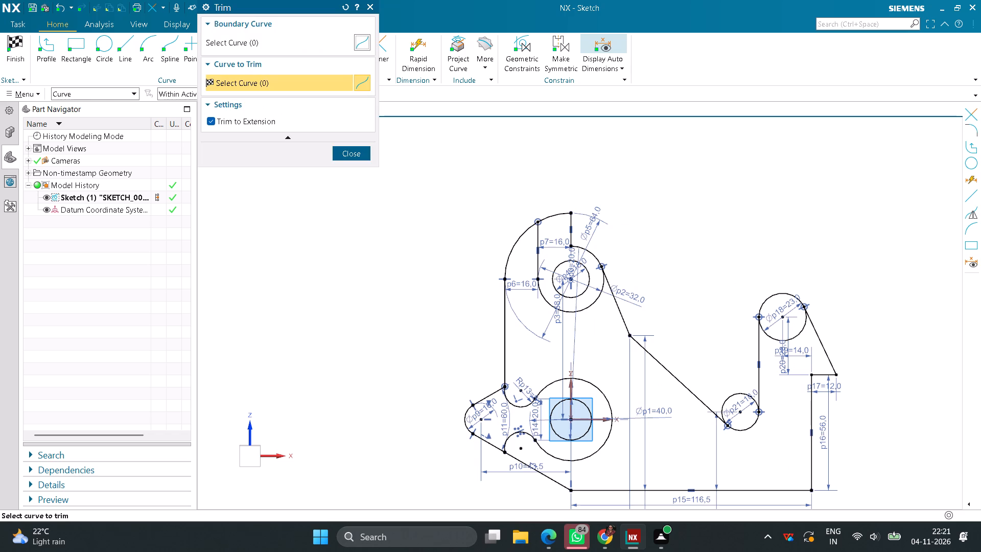
pyautogui.click(799, 333)
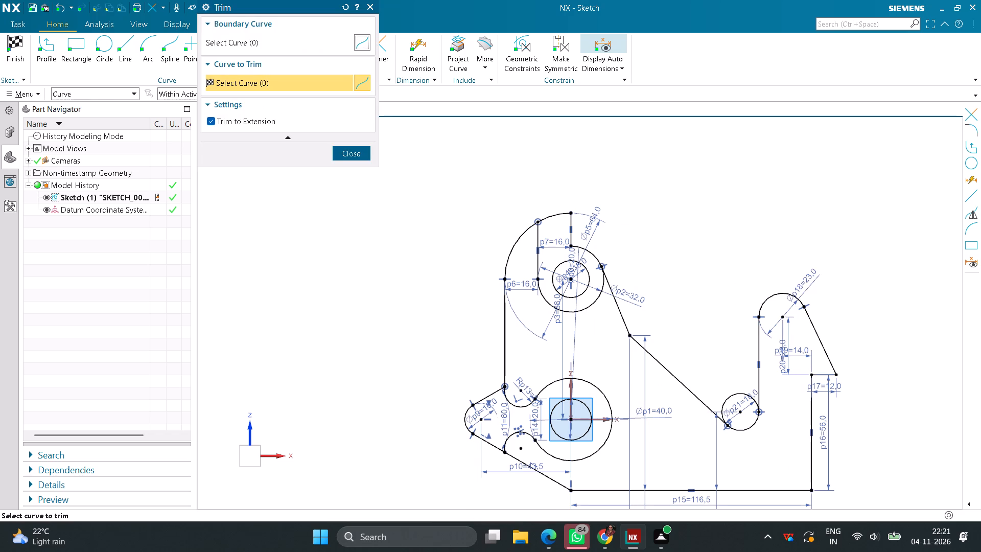
pyautogui.click(737, 398)
pyautogui.click(367, 159)
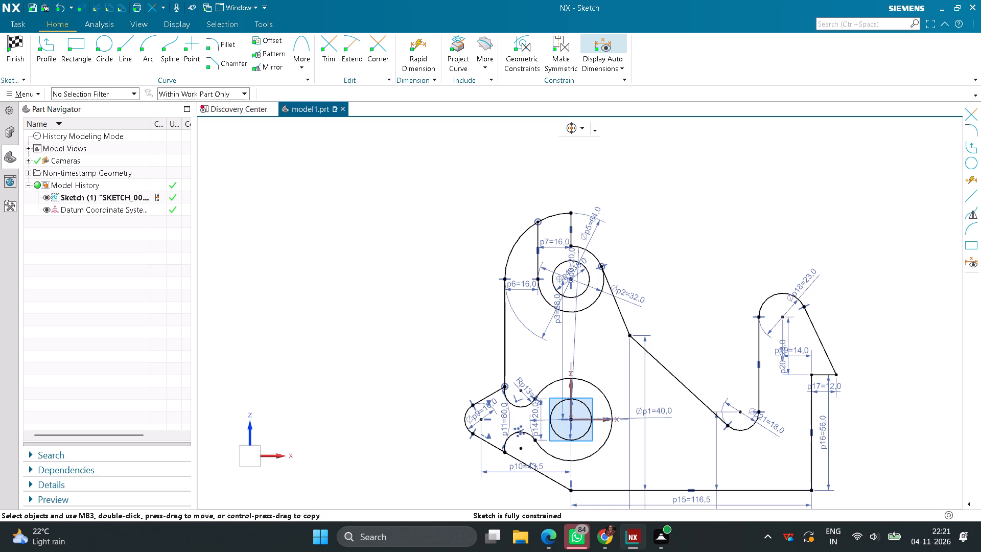
# Sketch a horizontal line about 50 mm long from the vertical tangent line below the 23 mm arc, crossing the 56 mm vertical line.
pyautogui.click(131, 52)
pyautogui.moveTo(835, 421); pyautogui.dragTo(820, 414, button='middle')
pyautogui.moveTo(835, 421); pyautogui.dragTo(820, 414, button='right')
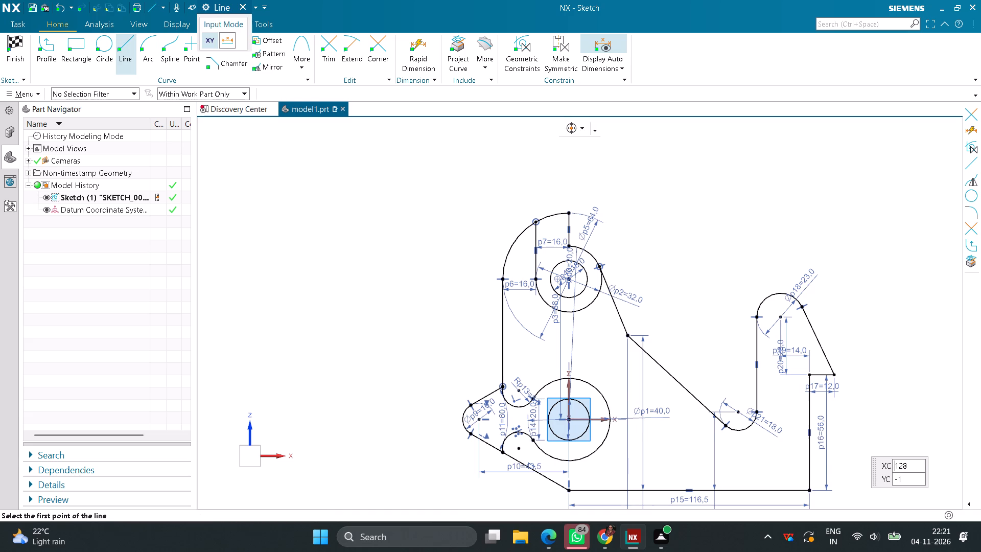
pyautogui.moveTo(820, 414); pyautogui.dragTo(713, 341, button='right')
pyautogui.moveTo(820, 414); pyautogui.dragTo(715, 339, button='middle')
pyautogui.scroll(2, 721, 349)
pyautogui.click(617, 300)
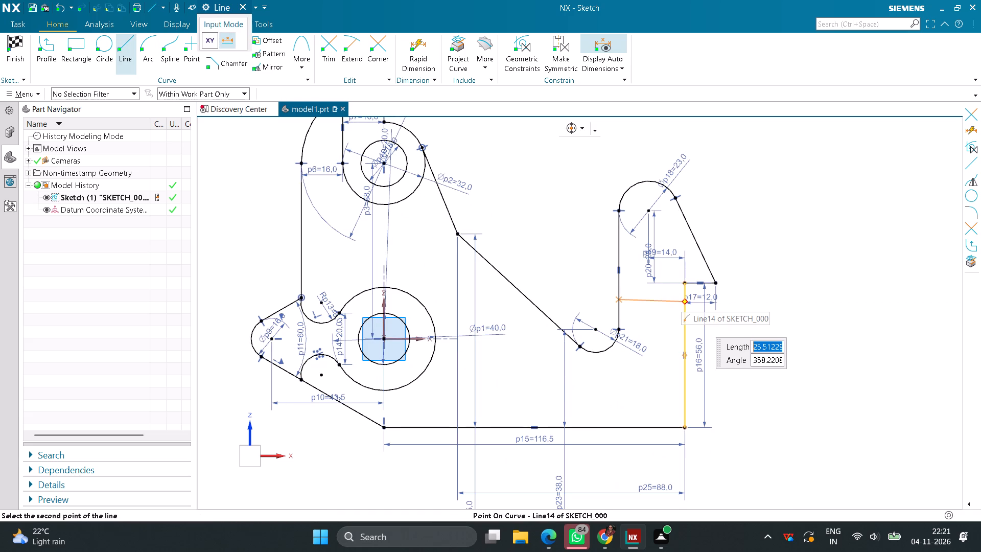
pyautogui.click(747, 303)
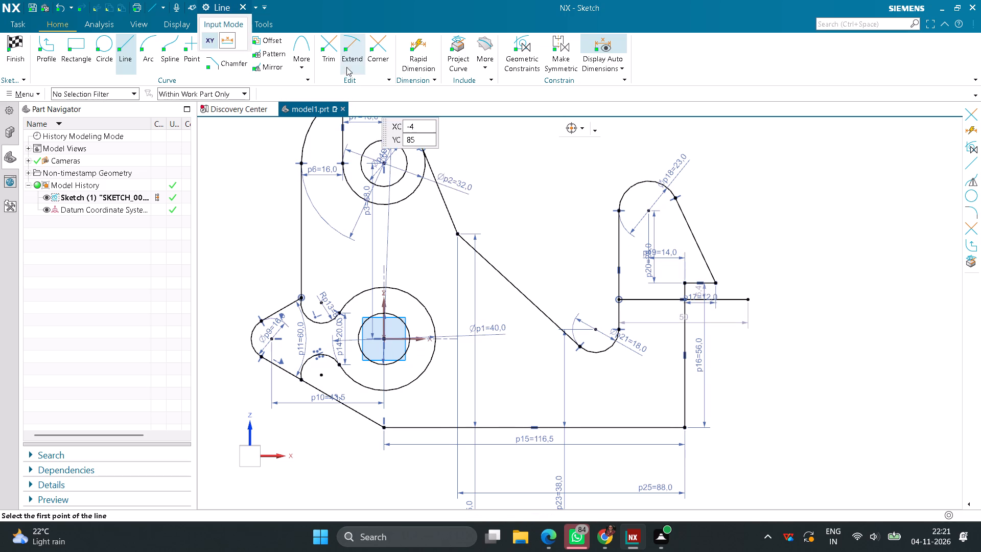
# Trim the portion of the horizontal line extending outside the 56 mm vertical line.
pyautogui.click(335, 56)
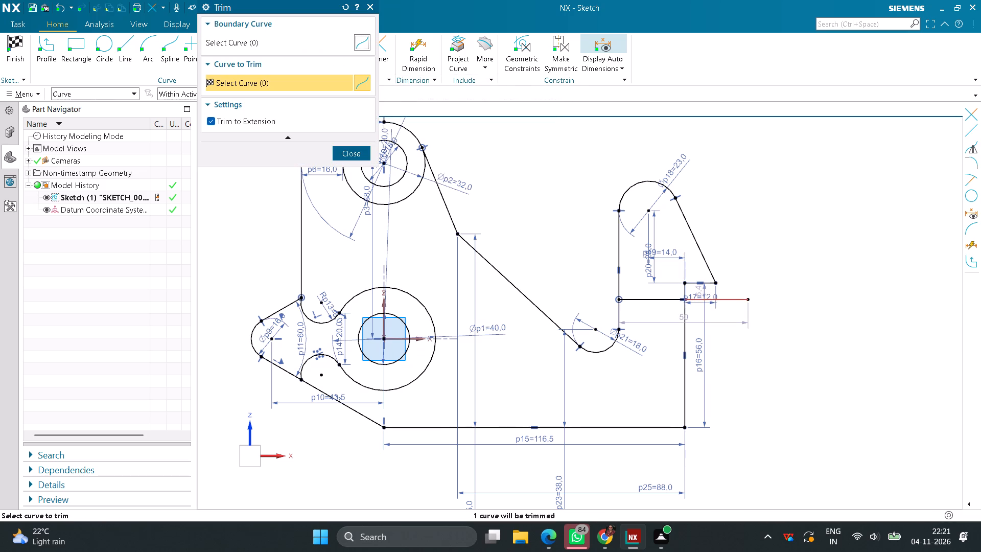
pyautogui.click(732, 295)
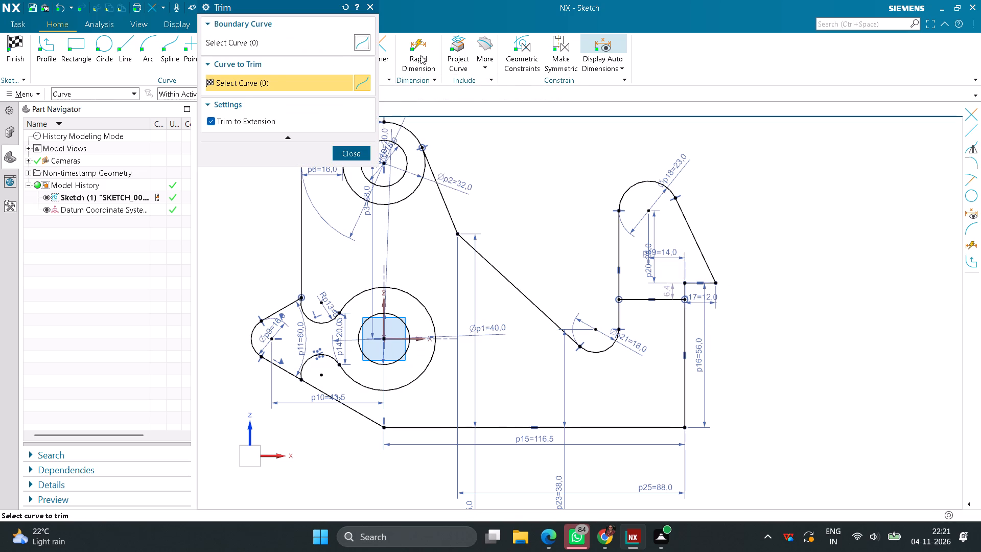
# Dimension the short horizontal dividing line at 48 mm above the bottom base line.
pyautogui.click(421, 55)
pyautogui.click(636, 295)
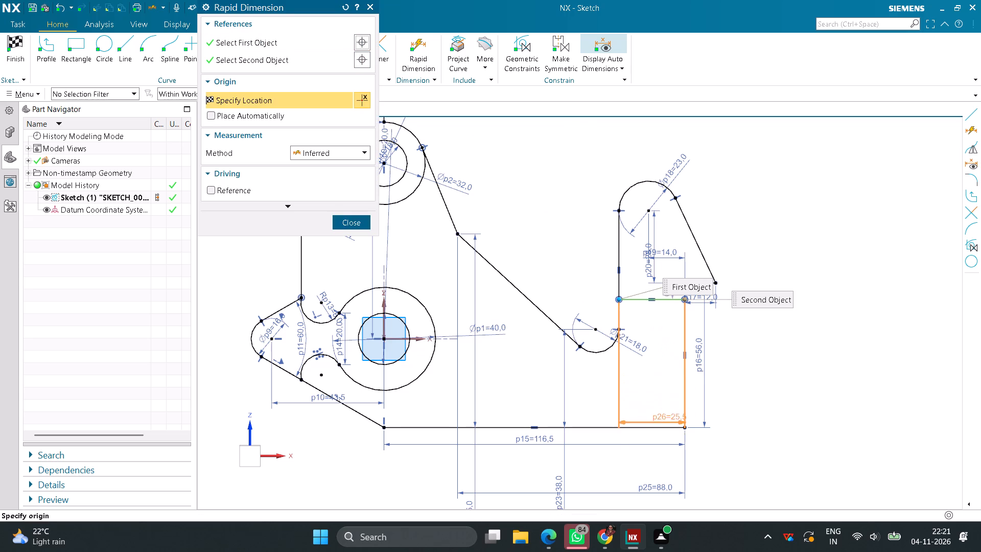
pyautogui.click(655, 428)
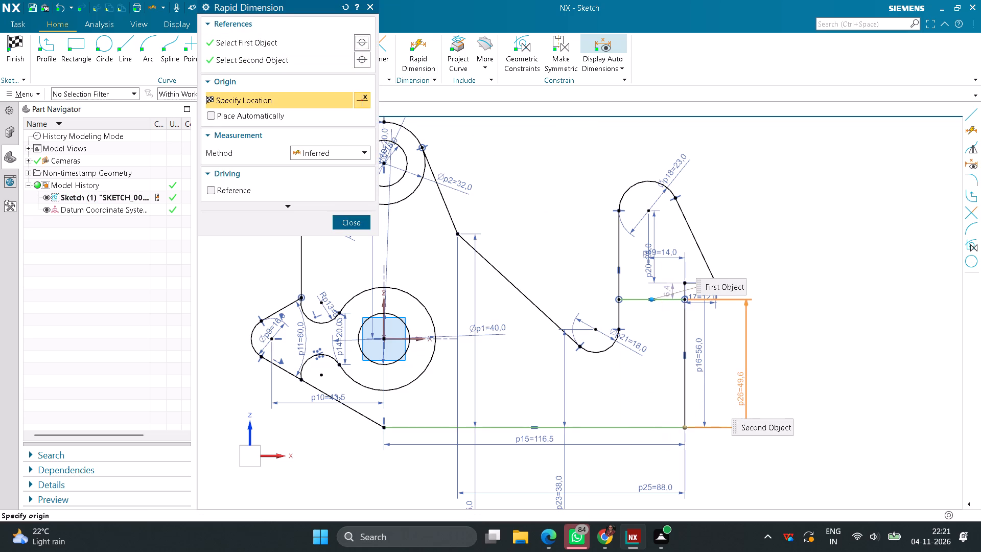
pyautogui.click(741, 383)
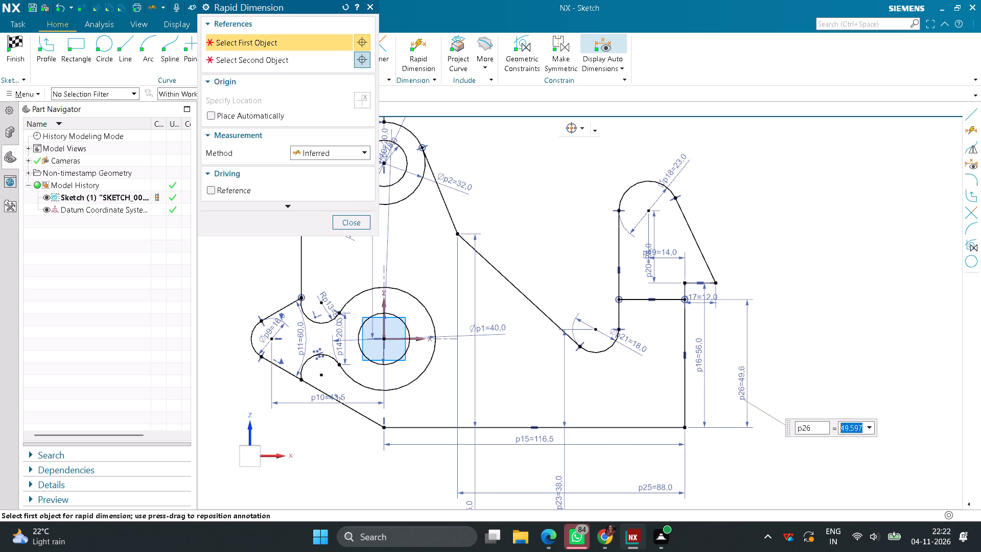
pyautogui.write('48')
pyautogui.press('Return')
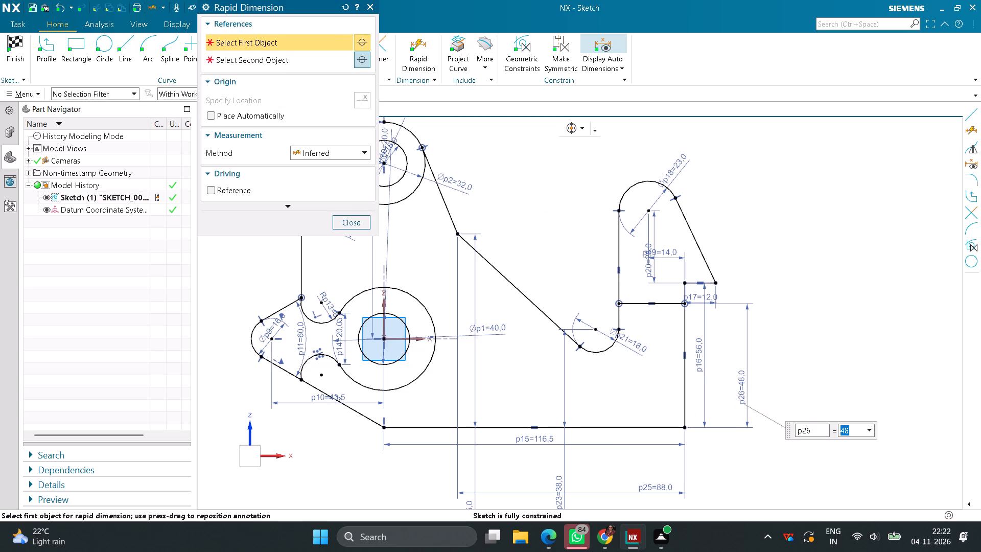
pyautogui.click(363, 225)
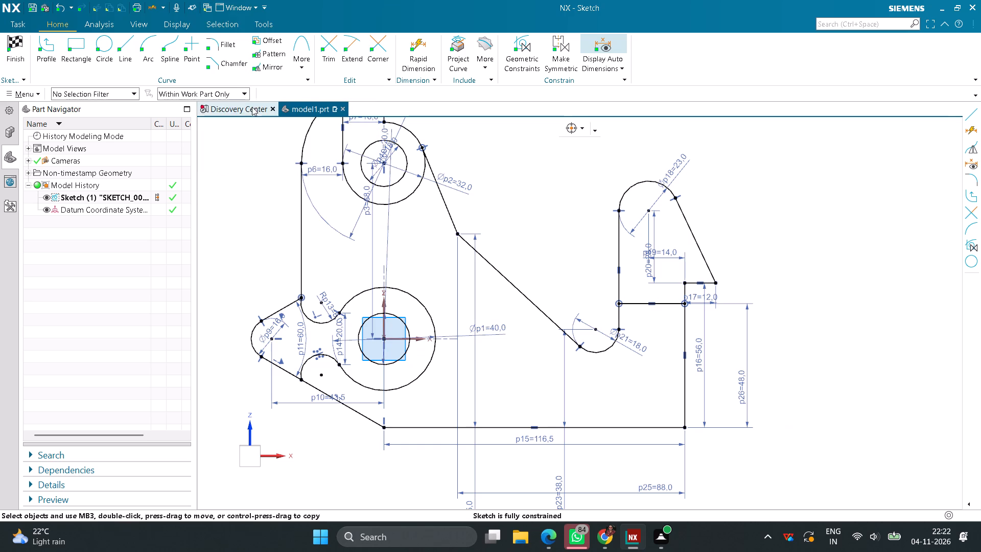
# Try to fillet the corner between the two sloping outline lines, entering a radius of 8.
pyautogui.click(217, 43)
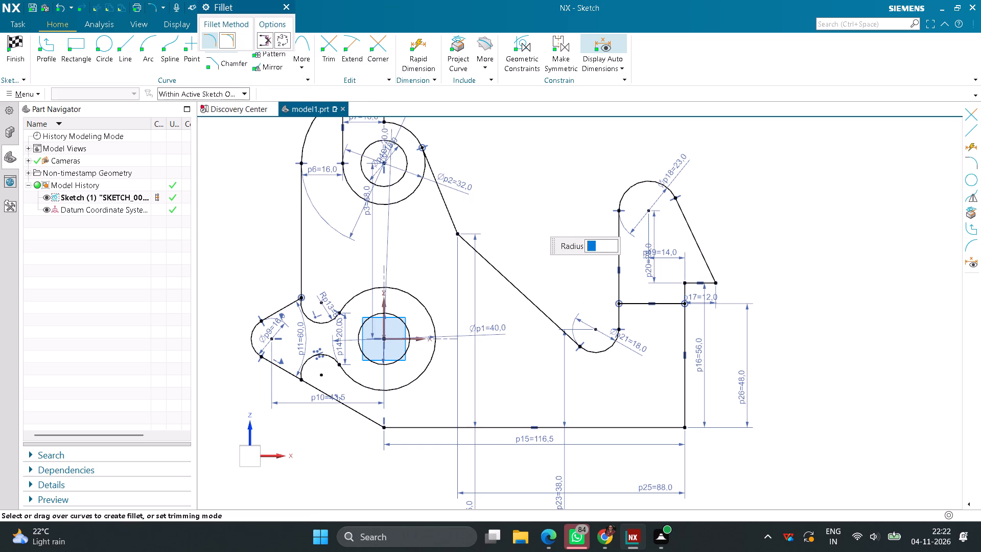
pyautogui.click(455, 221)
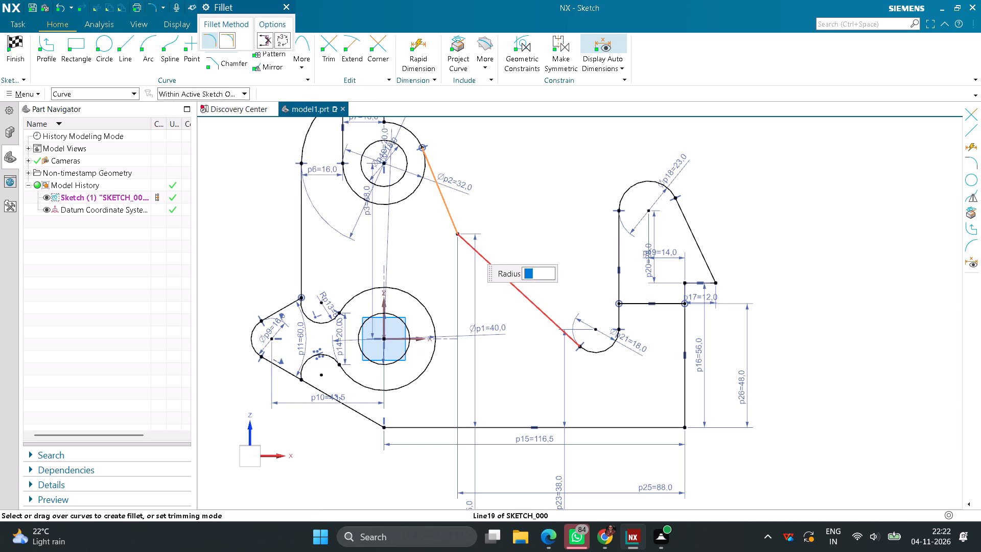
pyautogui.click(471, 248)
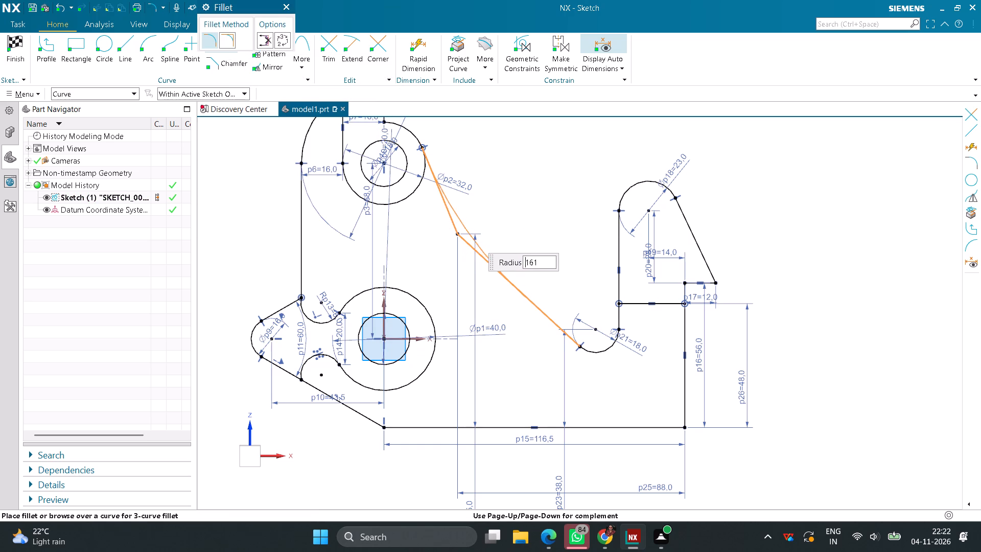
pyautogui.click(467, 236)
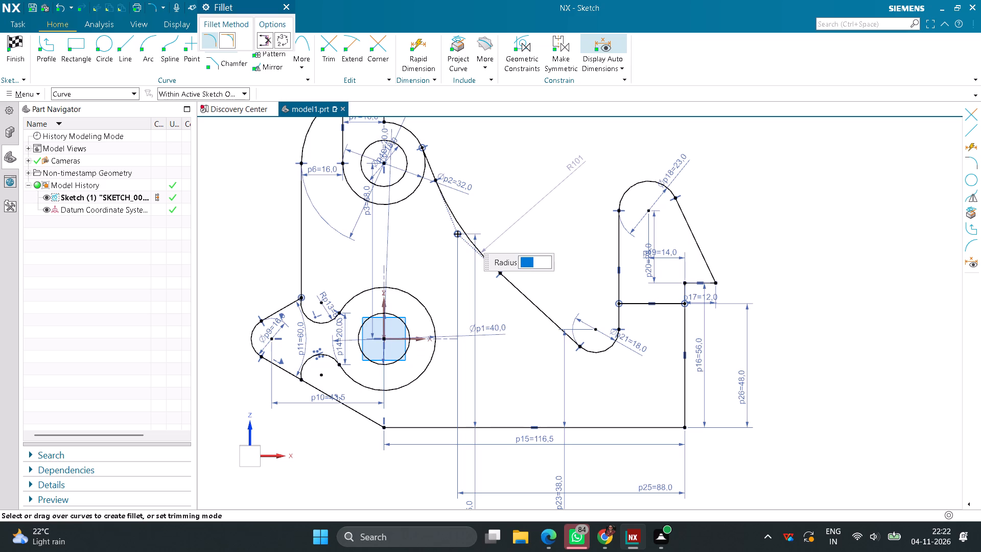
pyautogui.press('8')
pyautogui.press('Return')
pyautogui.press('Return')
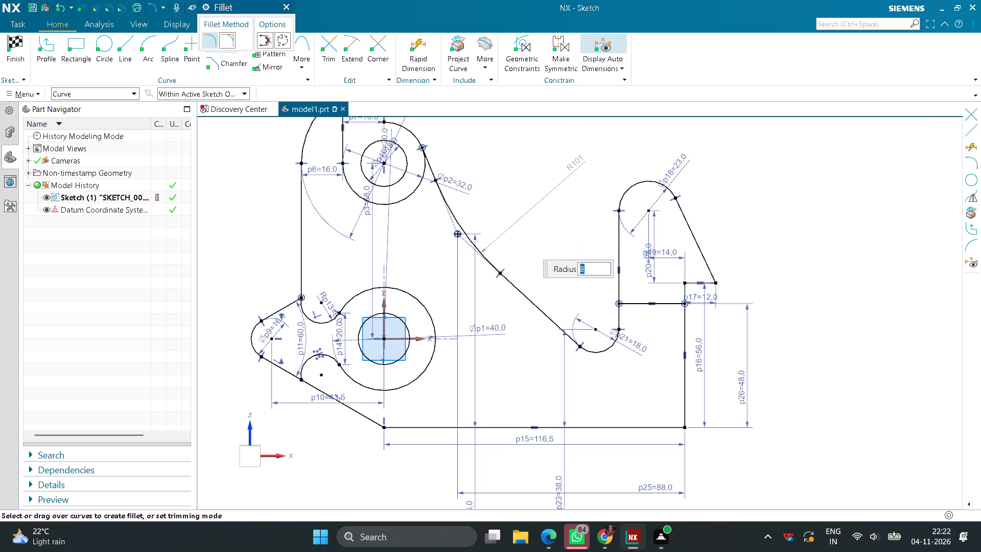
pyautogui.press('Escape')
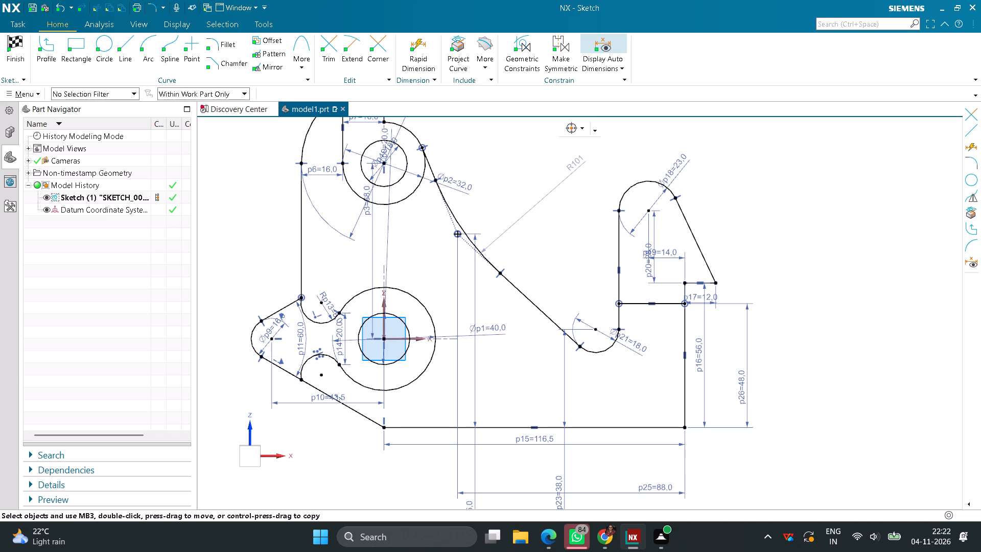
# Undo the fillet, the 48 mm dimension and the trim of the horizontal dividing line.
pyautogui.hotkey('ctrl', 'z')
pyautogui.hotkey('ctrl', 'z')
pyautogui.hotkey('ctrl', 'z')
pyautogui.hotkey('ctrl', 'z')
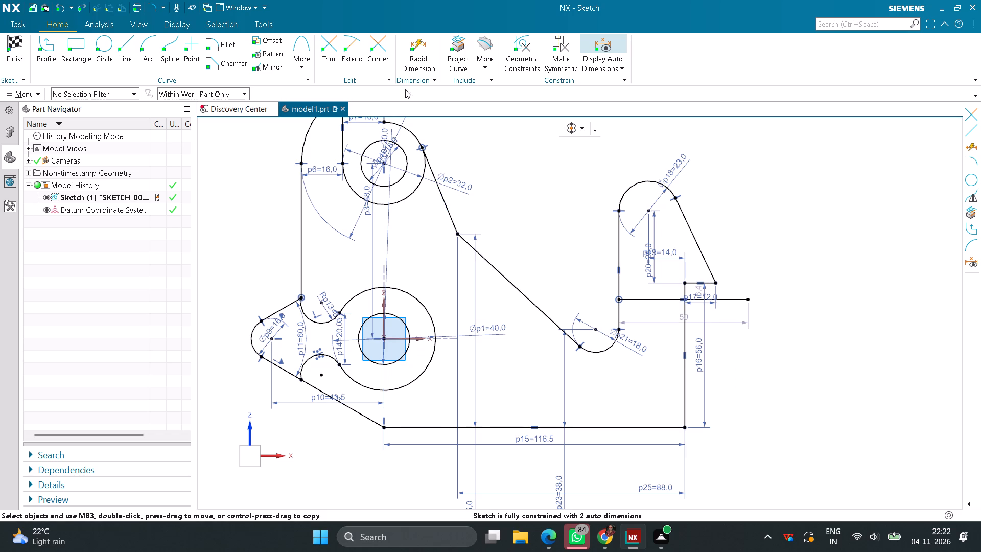
# Delete the two sloping outline lines running from the 32 mm circle to the 18 mm arc.
pyautogui.press('Delete')
pyautogui.click(446, 207)
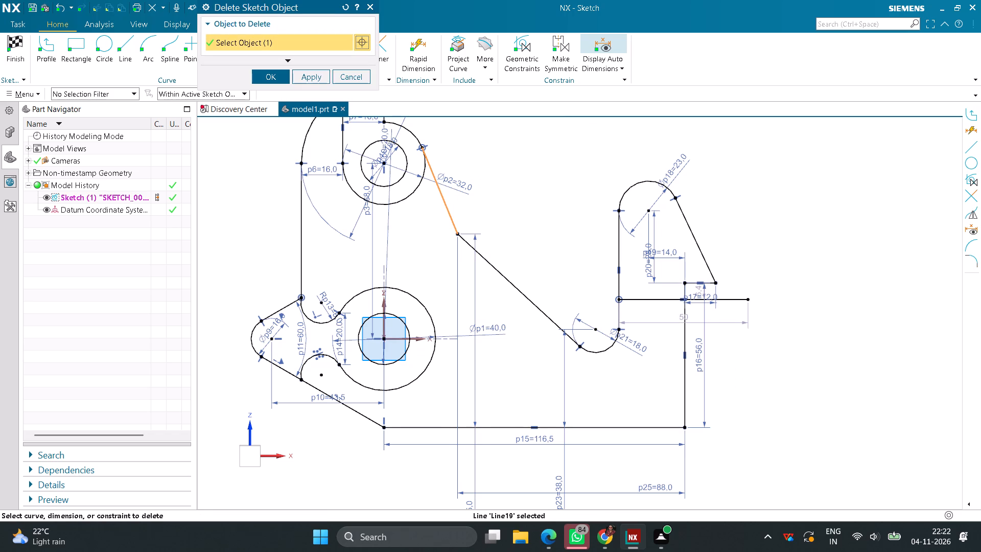
pyautogui.click(487, 260)
pyautogui.click(270, 80)
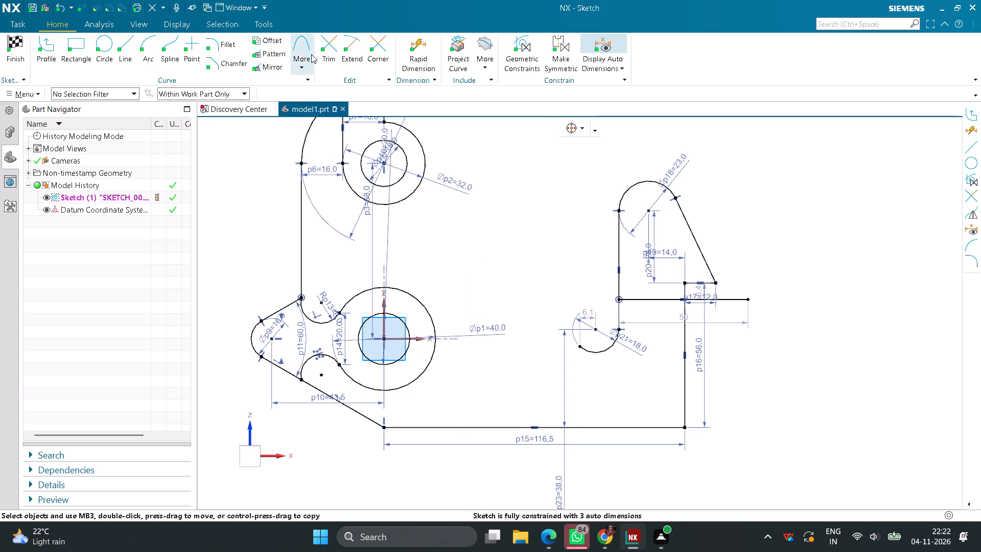
# Trim the part of the horizontal dividing line that extends outside the 56 mm vertical line.
pyautogui.click(331, 52)
pyautogui.click(740, 300)
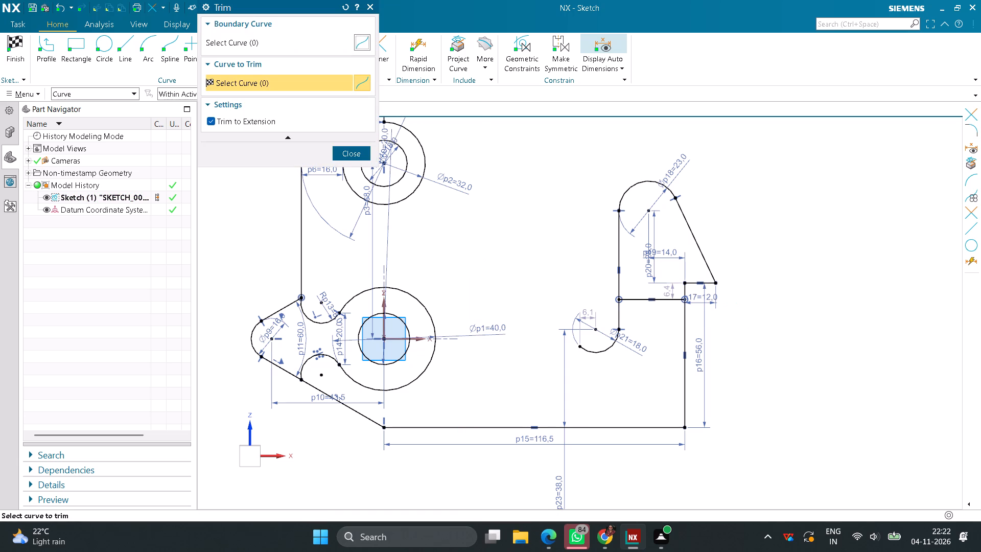
# Dimension the horizontal dividing line at 48 mm above the bottom base line.
pyautogui.click(423, 61)
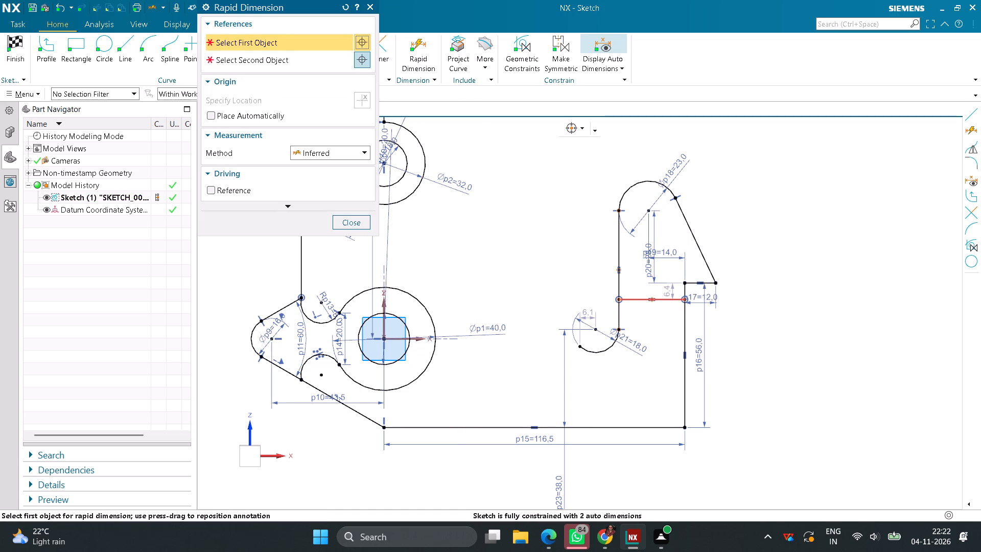
pyautogui.click(631, 303)
pyautogui.click(650, 426)
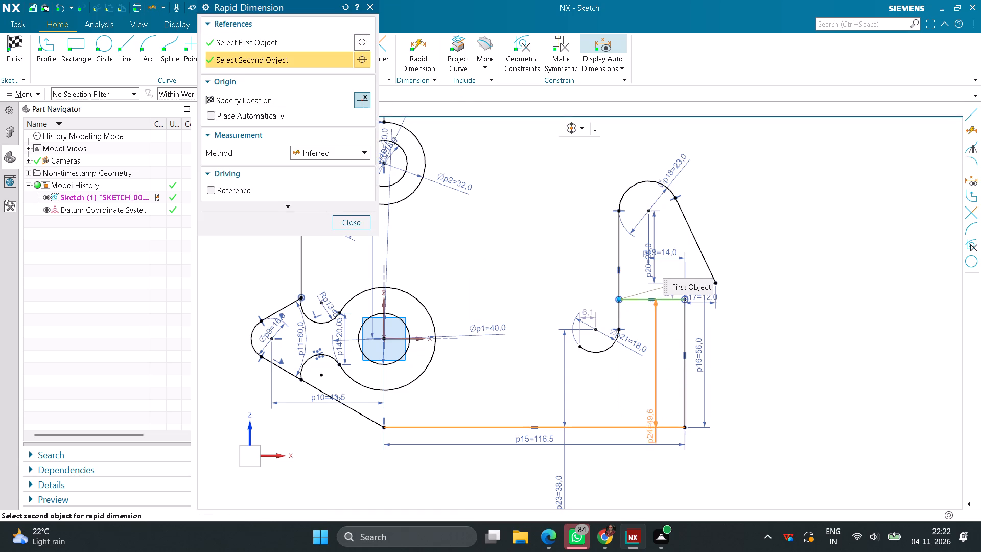
pyautogui.click(733, 398)
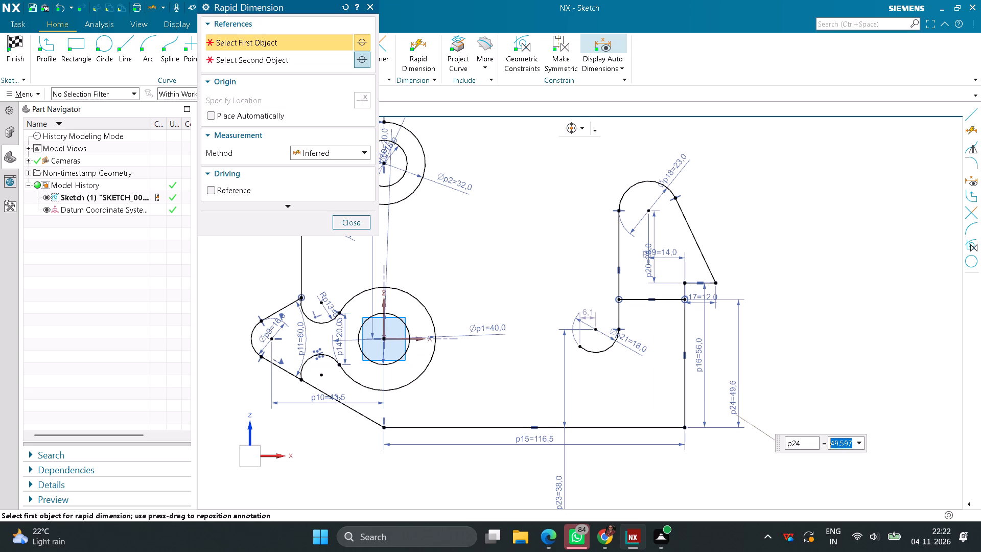
pyautogui.write('48')
pyautogui.press('Return')
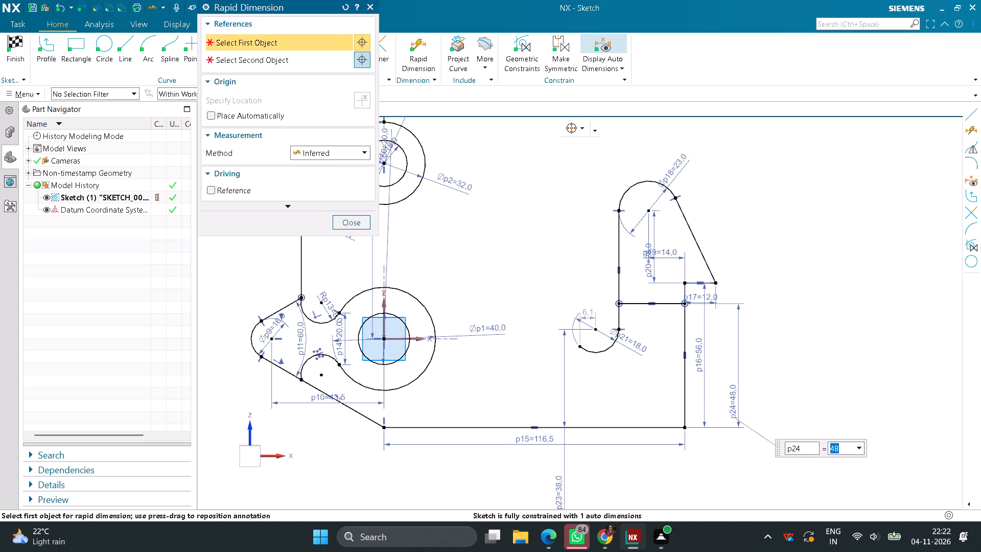
pyautogui.click(347, 220)
# Extend the 18 mm arc into a full circle.
pyautogui.click(341, 54)
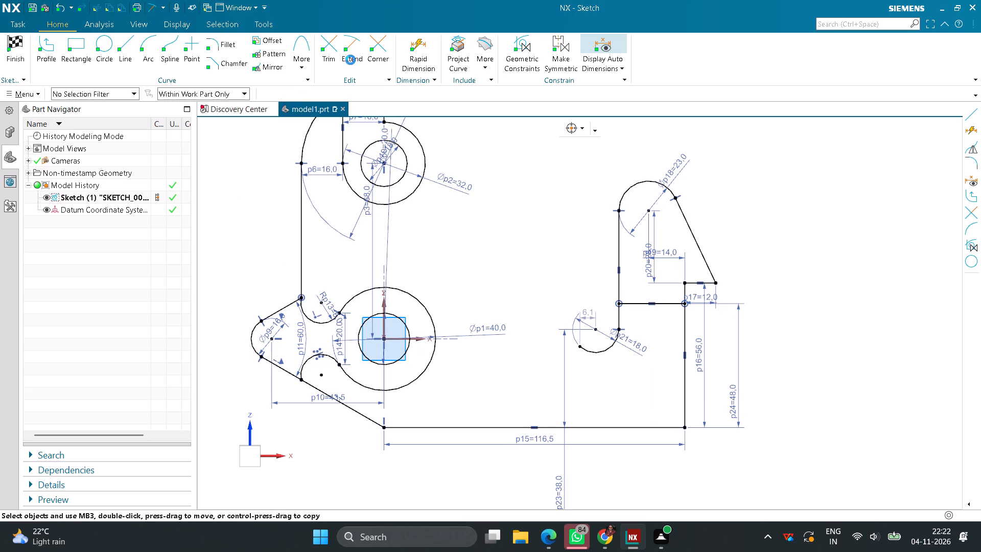
pyautogui.click(593, 354)
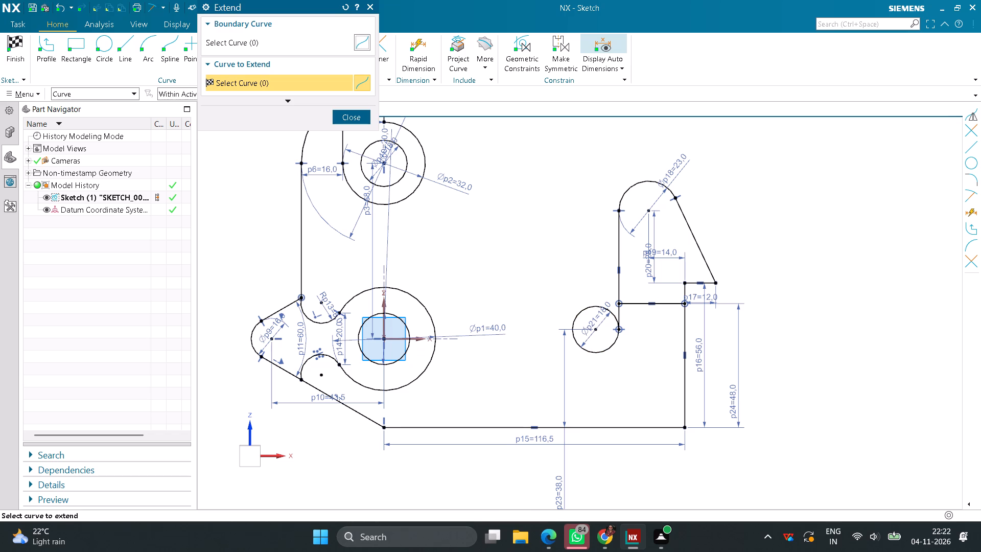
pyautogui.click(349, 121)
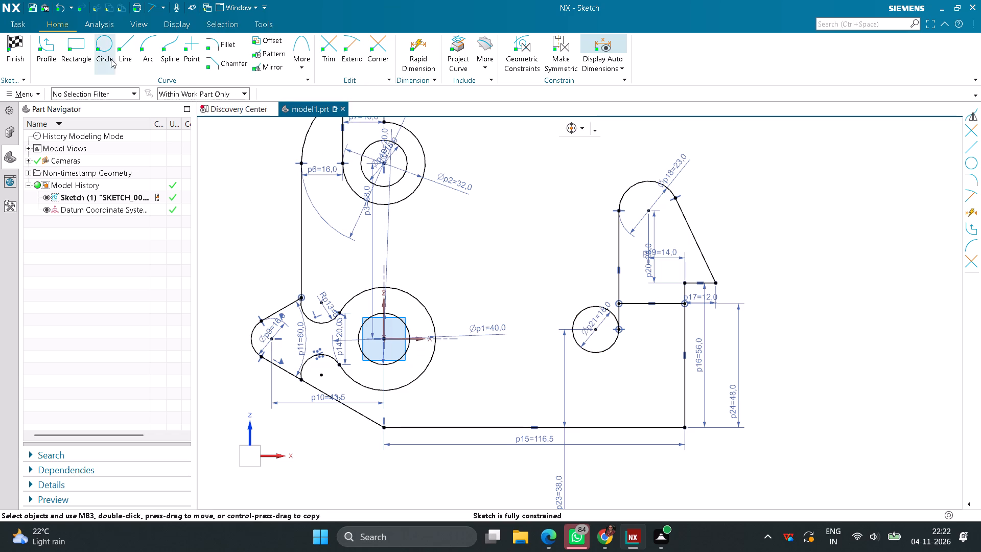
# Sketch a 16 mm diameter circle in the open area between the 32 mm circle and the 18 mm circle.
pyautogui.click(107, 51)
pyautogui.click(473, 251)
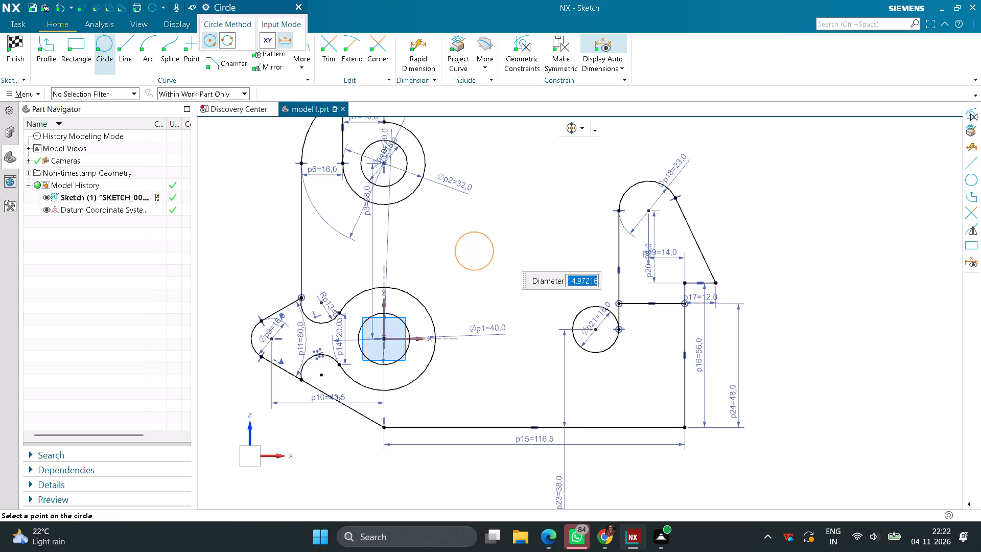
pyautogui.write('16')
pyautogui.press('Return')
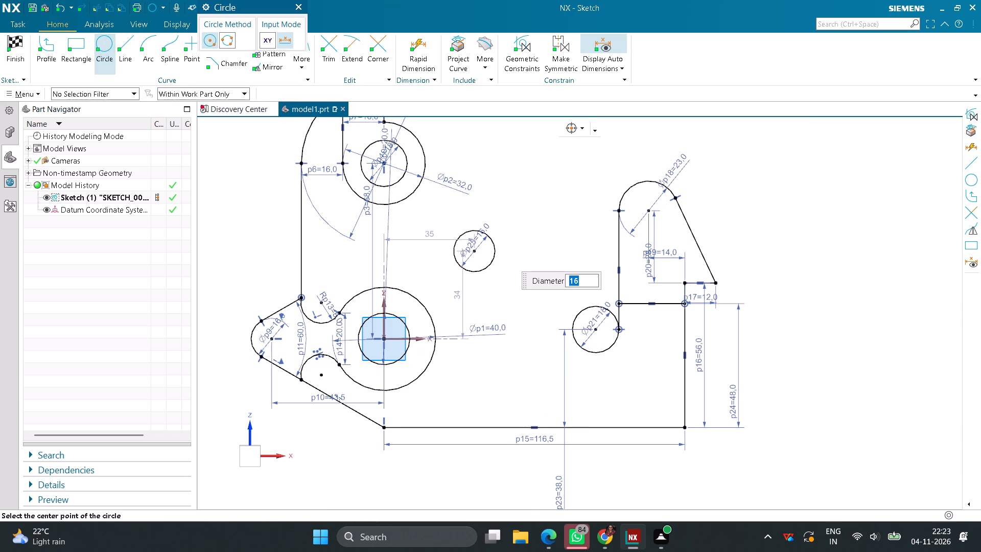
pyautogui.middleClick(818, 263)
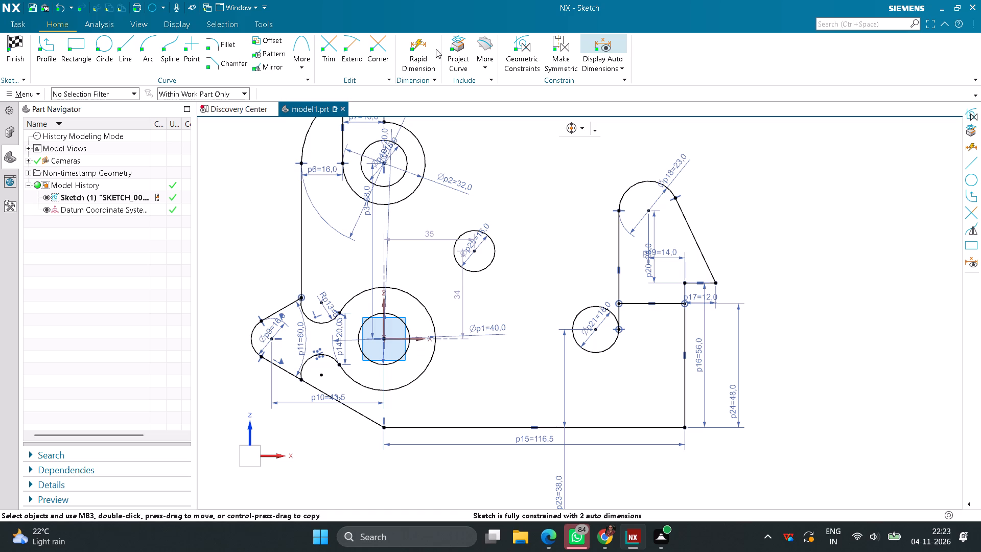
# Dimension the 16 mm circle's centre at 75 mm above the bottom base line.
pyautogui.click(429, 52)
pyautogui.click(477, 250)
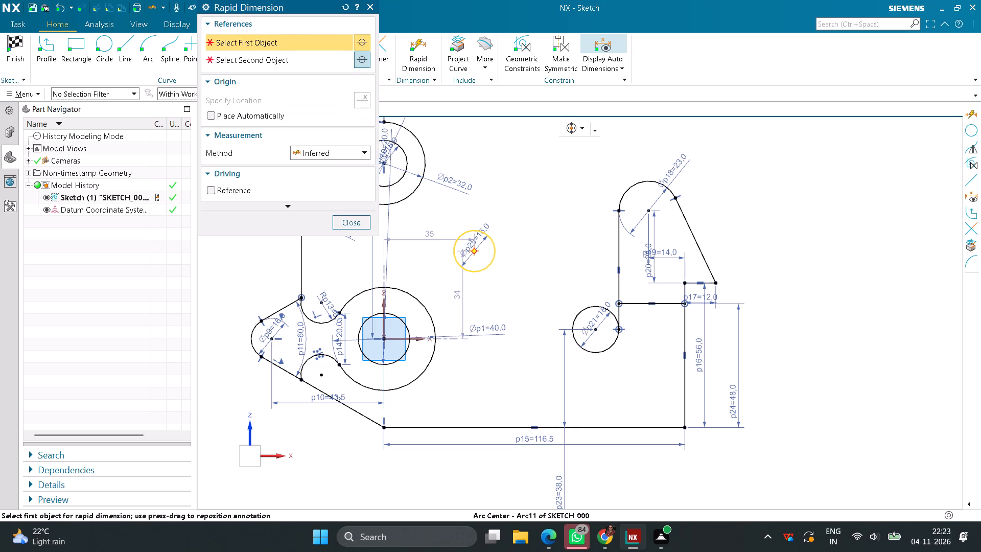
pyautogui.click(488, 427)
pyautogui.click(457, 480)
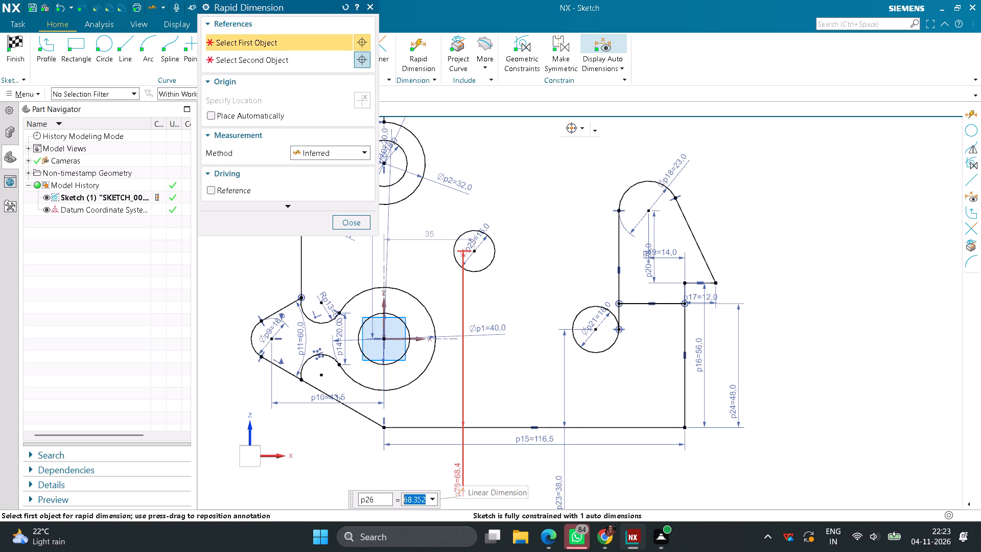
pyautogui.write('75')
pyautogui.press('Return')
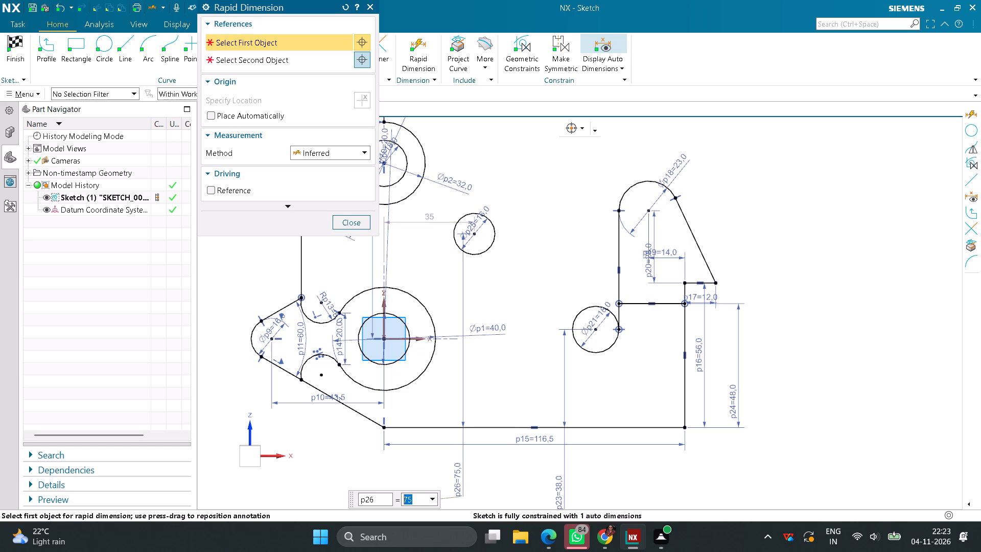
# Dimension the 16 mm circle's centre at 88 mm horizontally from the 56 mm vertical line.
pyautogui.click(473, 236)
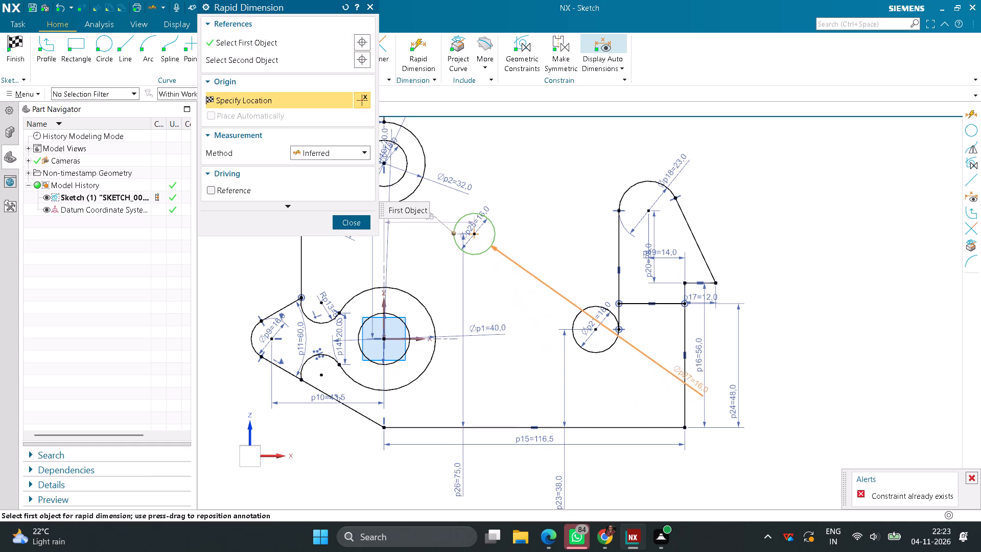
pyautogui.click(686, 375)
pyautogui.click(656, 469)
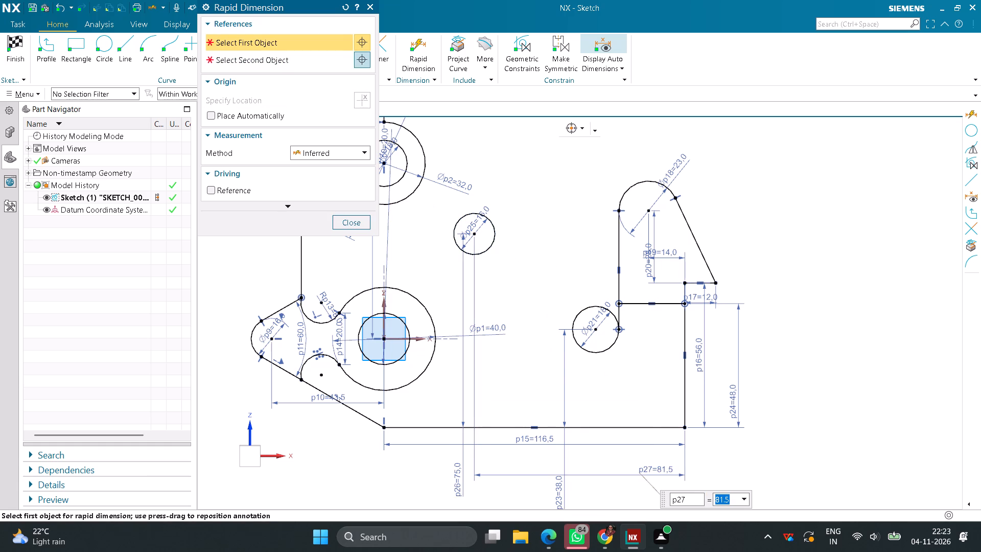
pyautogui.write('88')
pyautogui.press('Return')
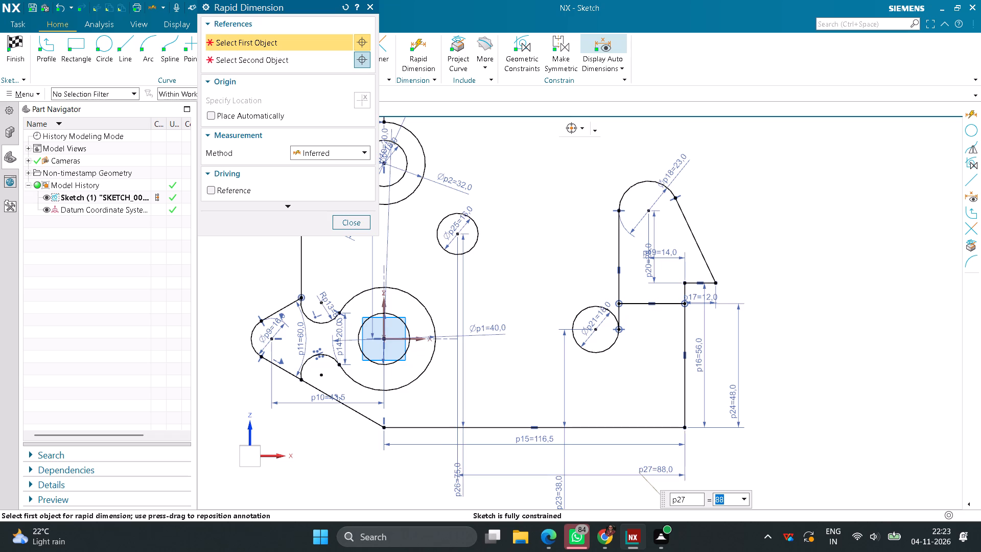
pyautogui.click(361, 224)
# Sketch a sloping line about 84 mm long at about 322°, passing below the 16 mm and 18 mm circles.
pyautogui.click(125, 44)
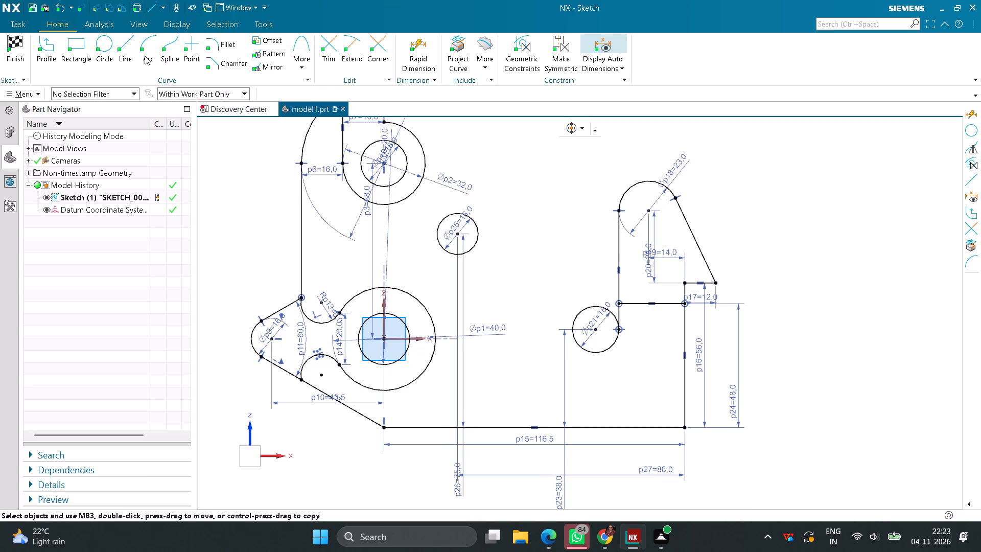
pyautogui.click(424, 248)
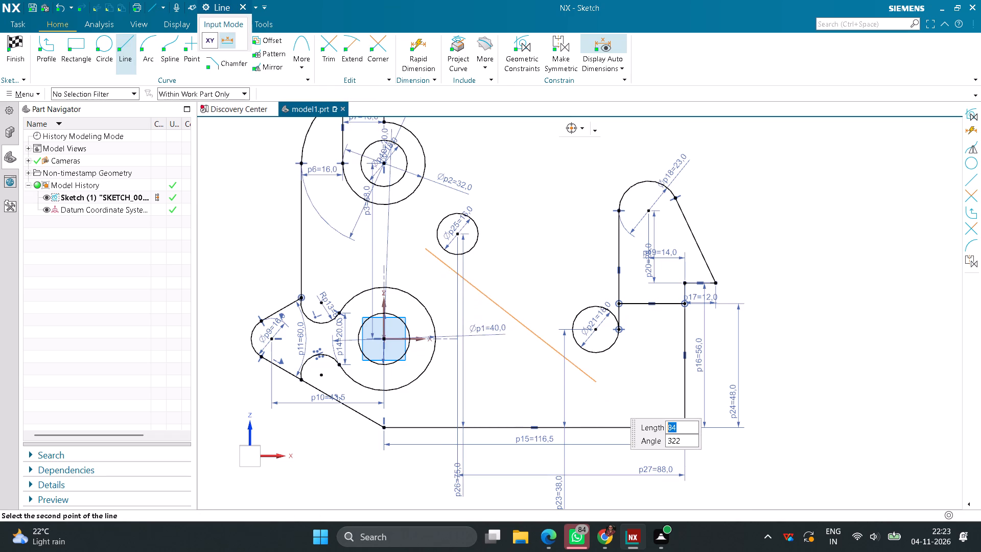
pyautogui.click(595, 382)
# Constrain the sloping line tangent to both the 16 mm circle and the 18 mm circle.
pyautogui.click(527, 67)
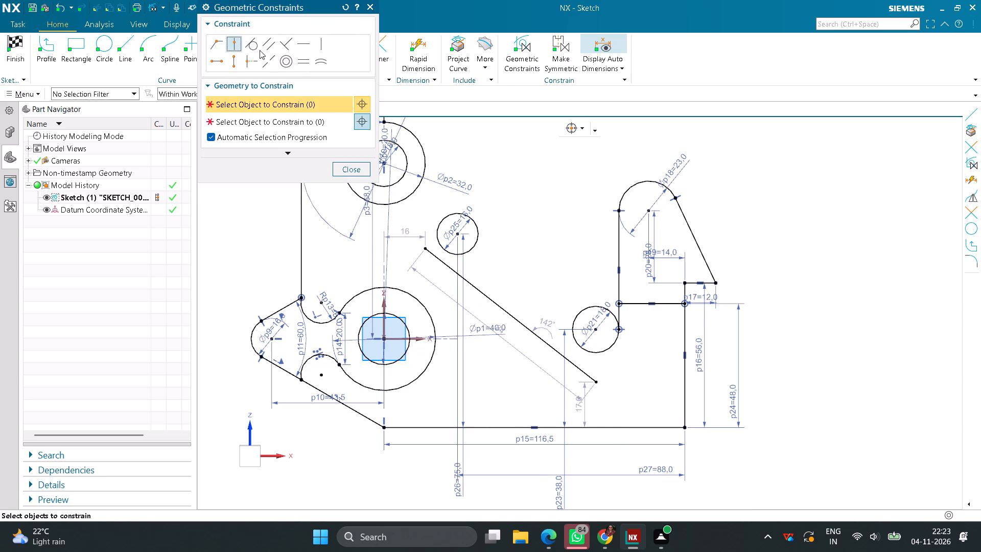
pyautogui.click(252, 48)
pyautogui.click(428, 255)
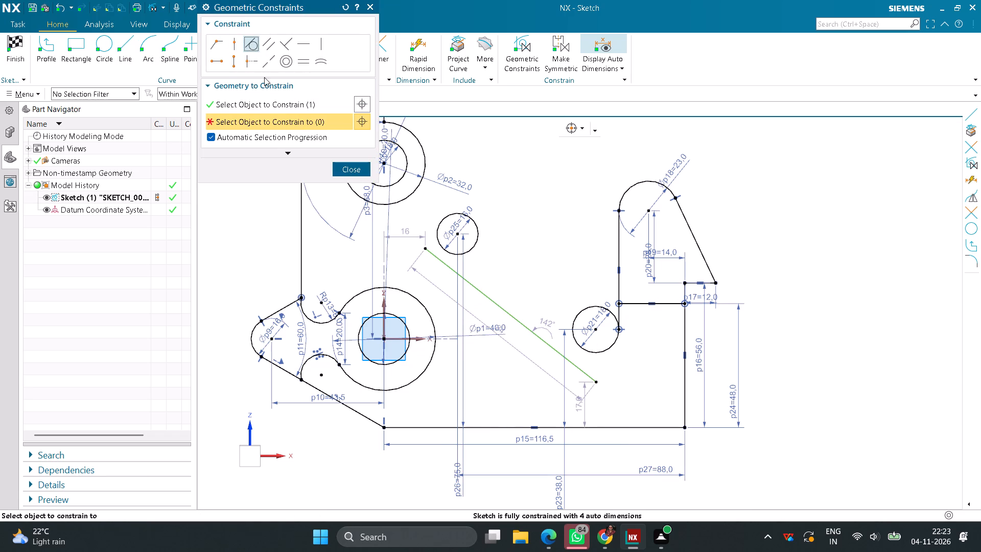
pyautogui.click(456, 252)
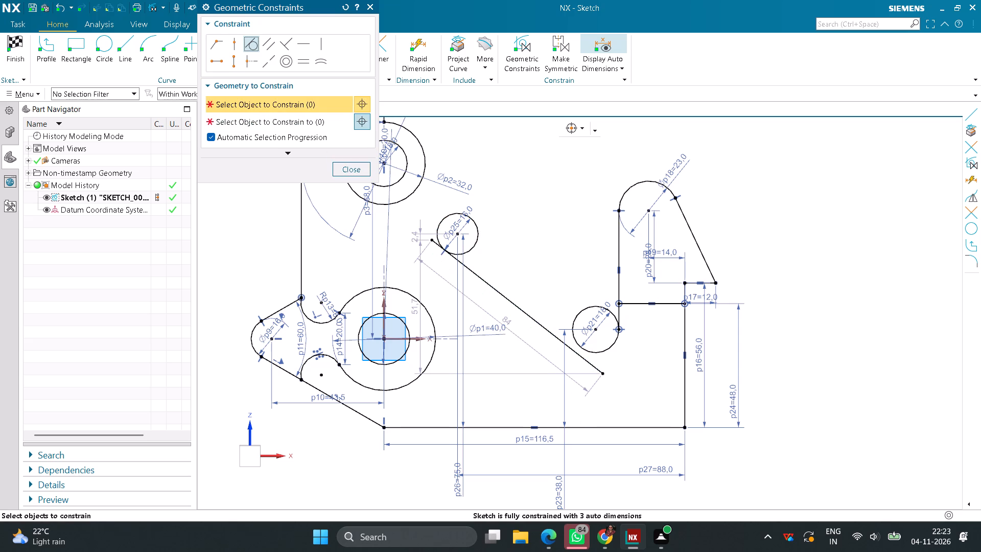
pyautogui.click(558, 338)
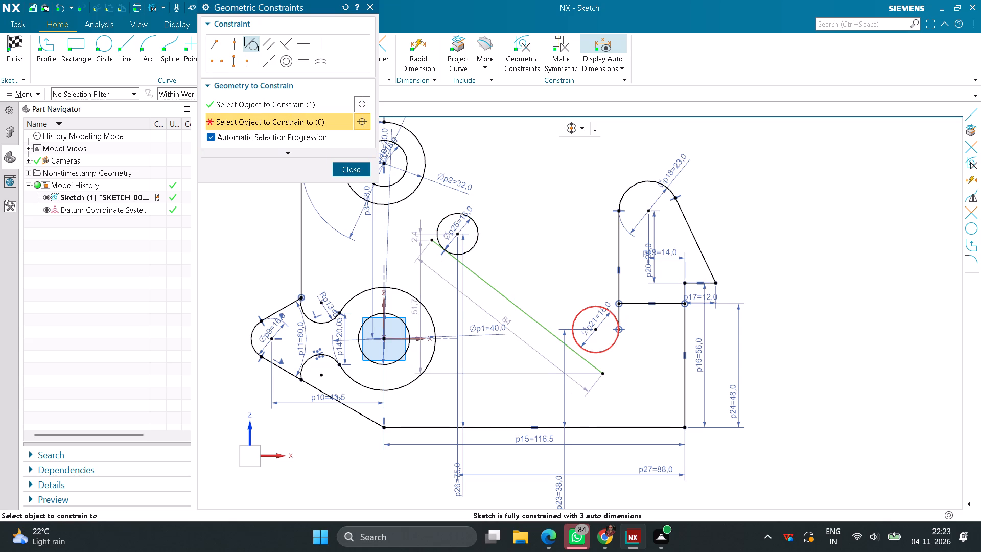
pyautogui.click(605, 352)
# Constrain the sloping line's lower end onto the 18 mm circle and its upper end onto the 16 mm circle.
pyautogui.click(233, 48)
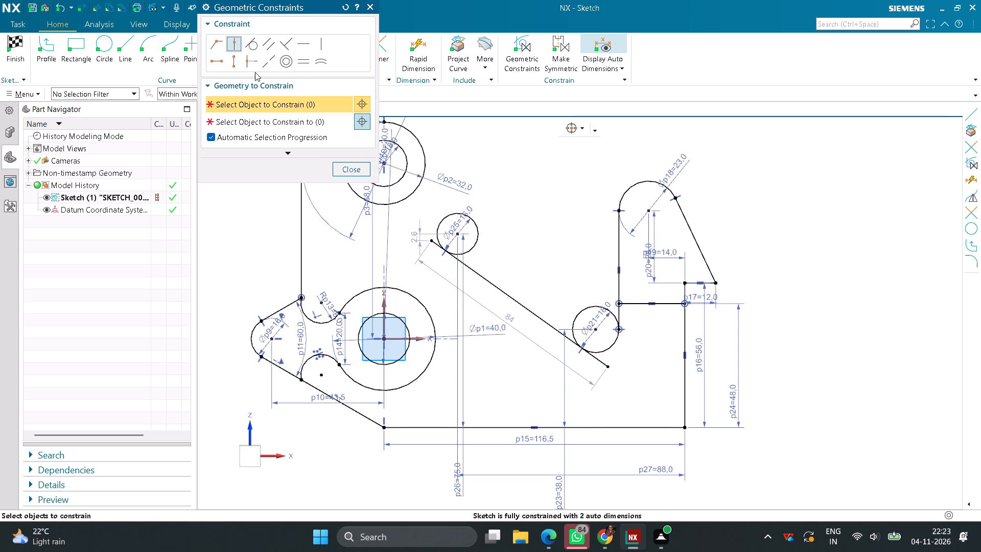
pyautogui.click(613, 367)
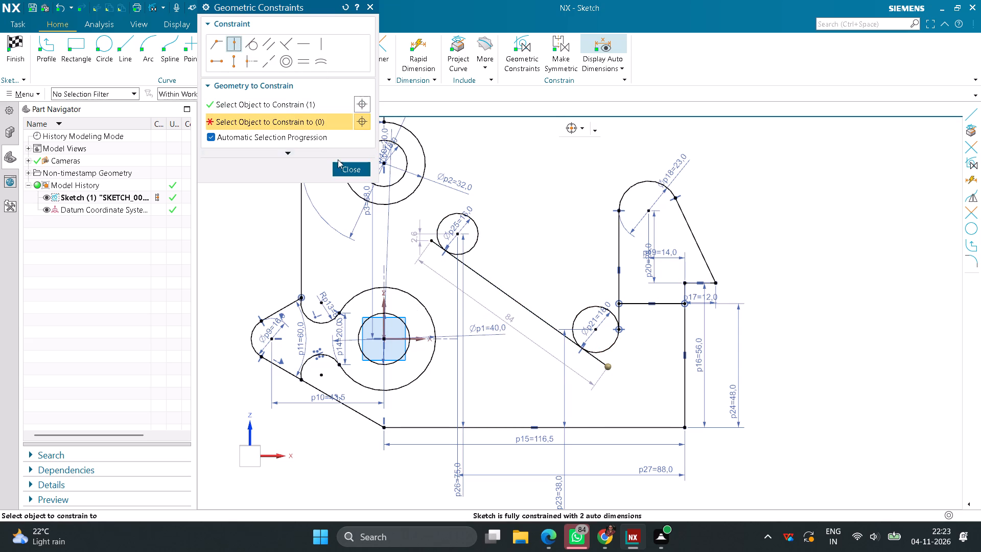
pyautogui.click(594, 349)
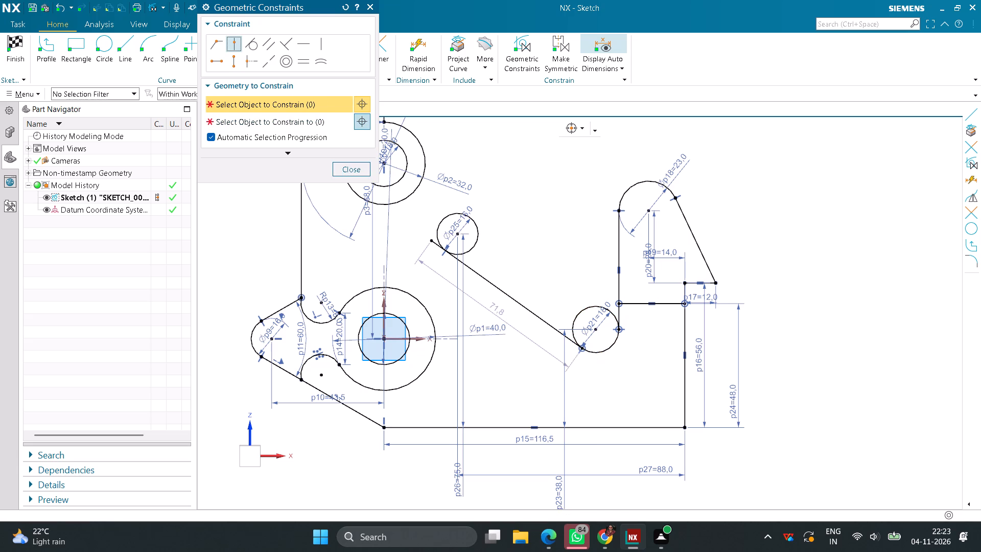
pyautogui.click(433, 243)
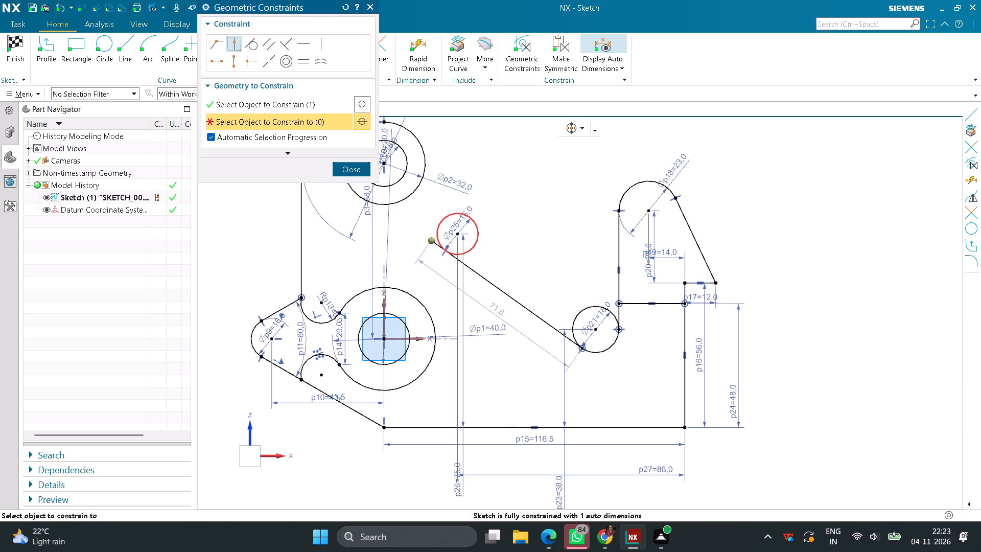
pyautogui.click(436, 227)
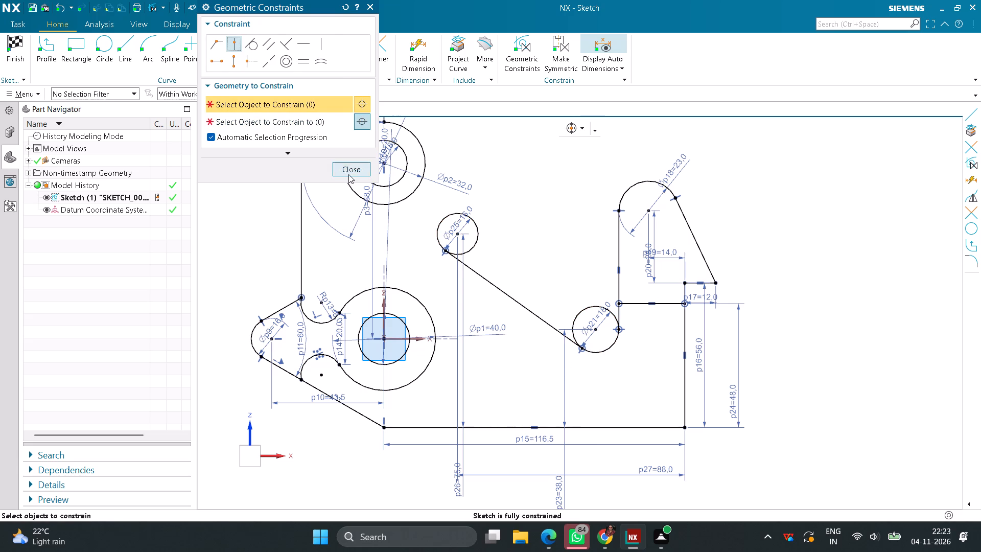
pyautogui.click(348, 174)
# Sketch a steep line about 75 mm long at about 273°, passing beside the 32 mm circle and tangent to the 16 mm circle.
pyautogui.moveTo(514, 247); pyautogui.dragTo(589, 338, button='middle')
pyautogui.moveTo(514, 247); pyautogui.dragTo(589, 338, button='right')
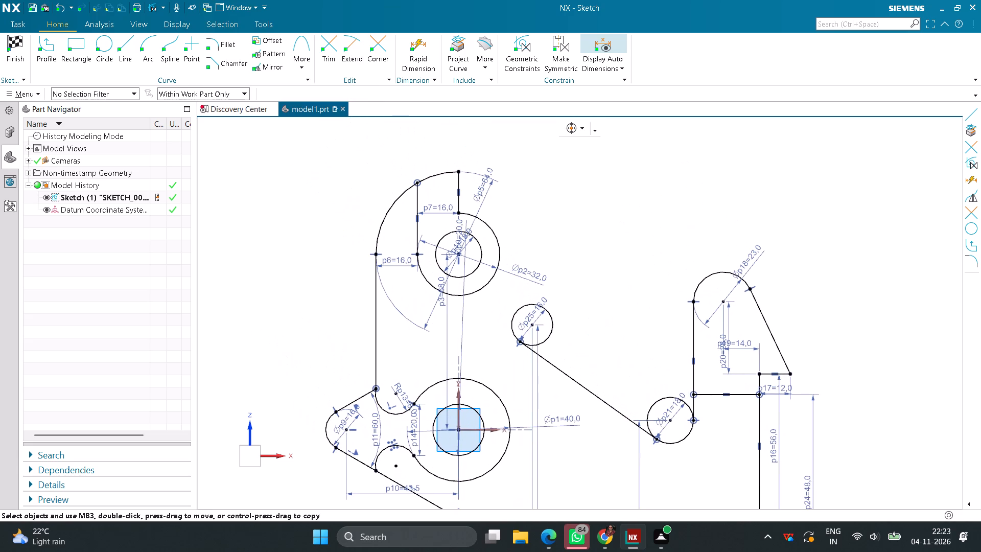
pyautogui.click(132, 45)
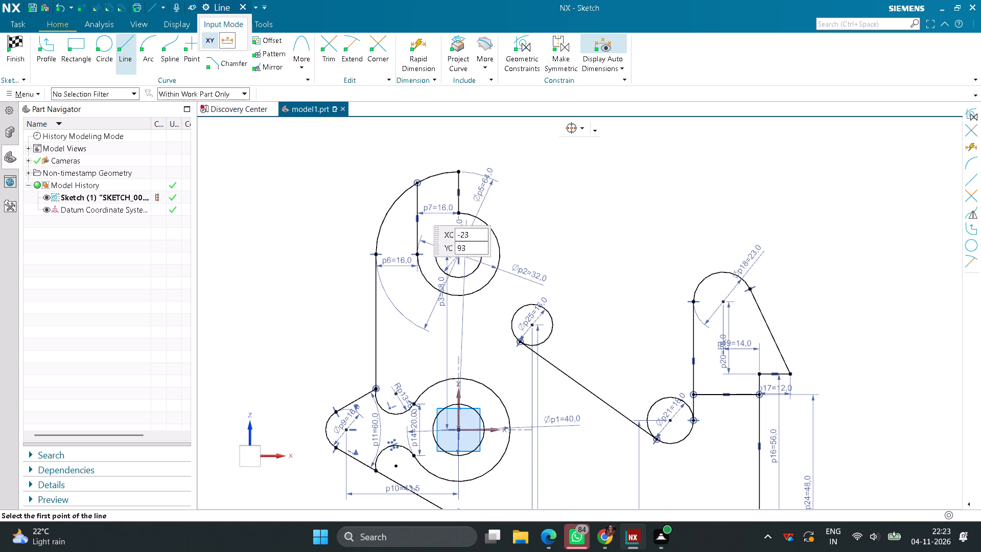
pyautogui.click(503, 164)
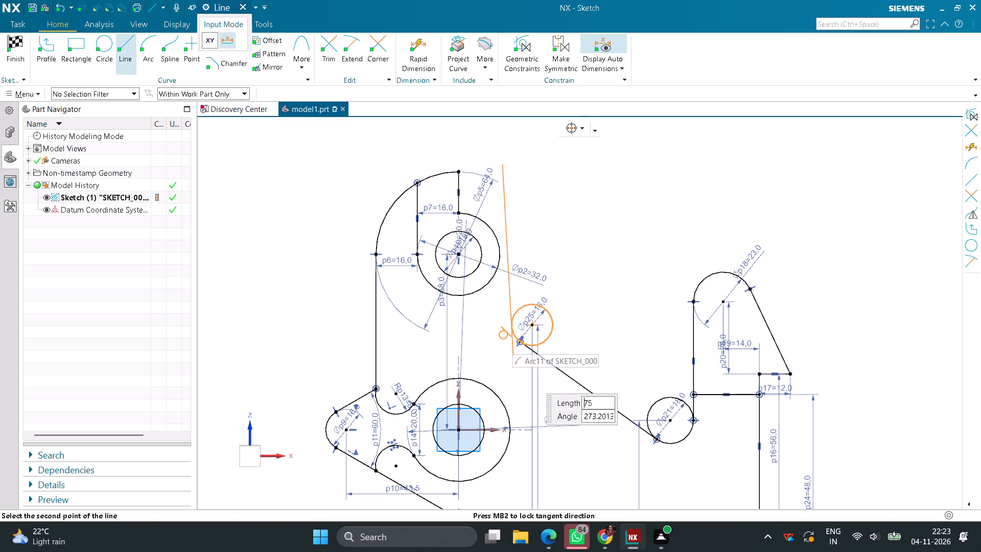
pyautogui.click(511, 358)
# Constrain the steep line's lower end to lie on the 16 mm circle.
pyautogui.click(529, 61)
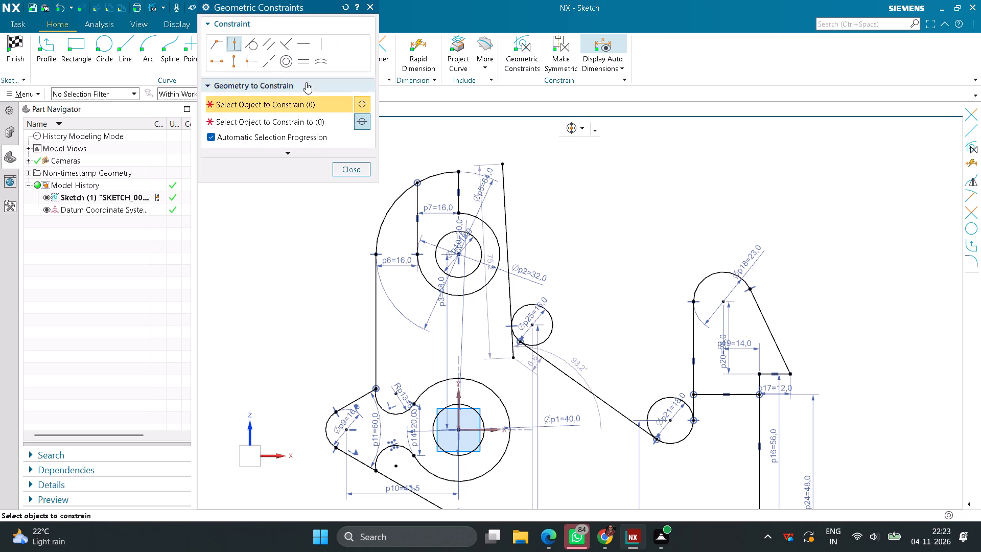
pyautogui.click(512, 361)
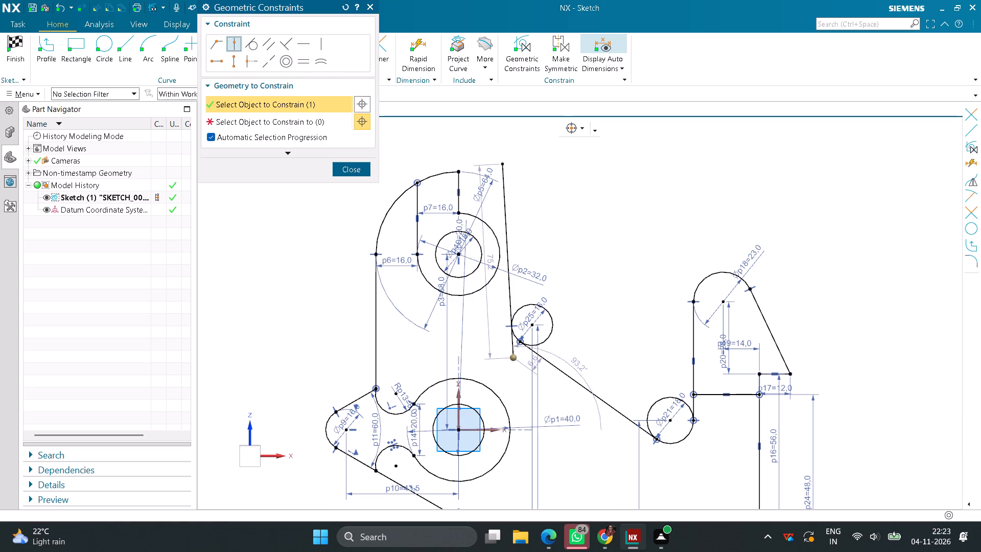
pyautogui.click(524, 307)
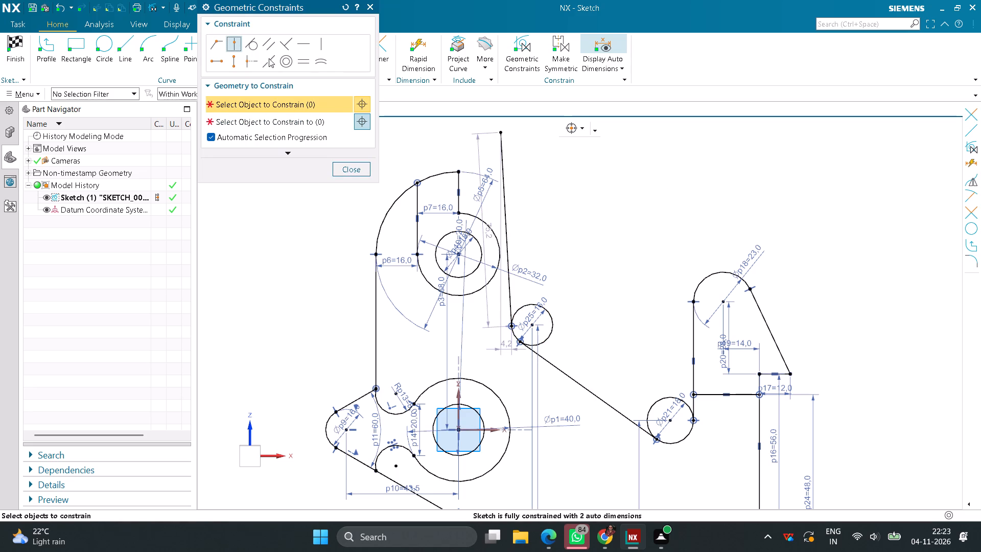
# Make the steep line tangent to the 32 mm circle and constrain its upper end onto that circle.
pyautogui.click(249, 50)
pyautogui.click(503, 208)
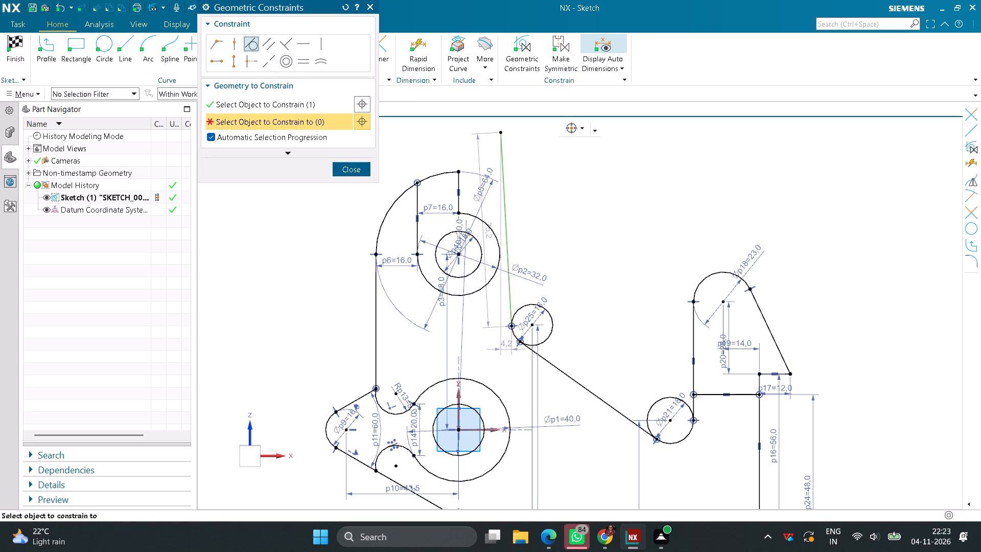
pyautogui.click(499, 239)
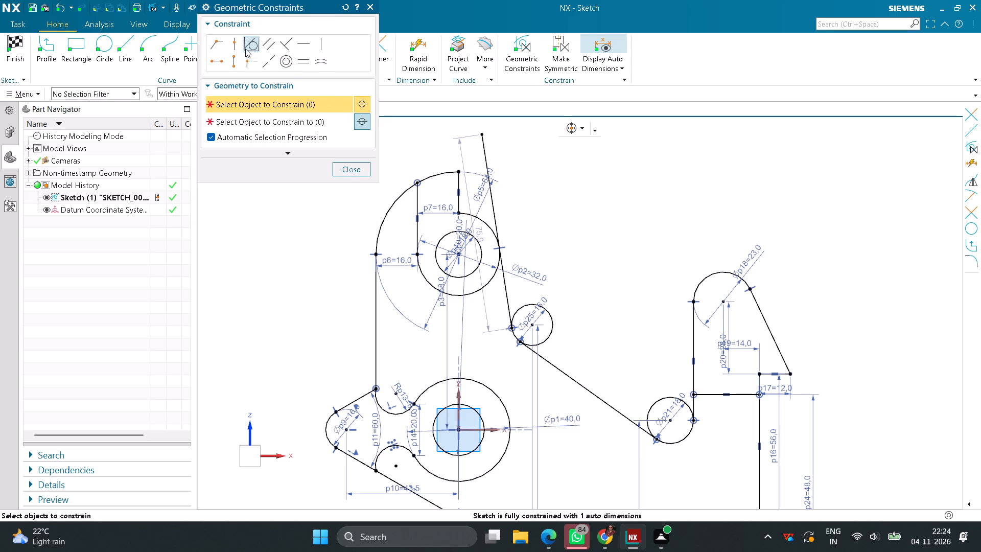
pyautogui.click(240, 46)
pyautogui.click(211, 137)
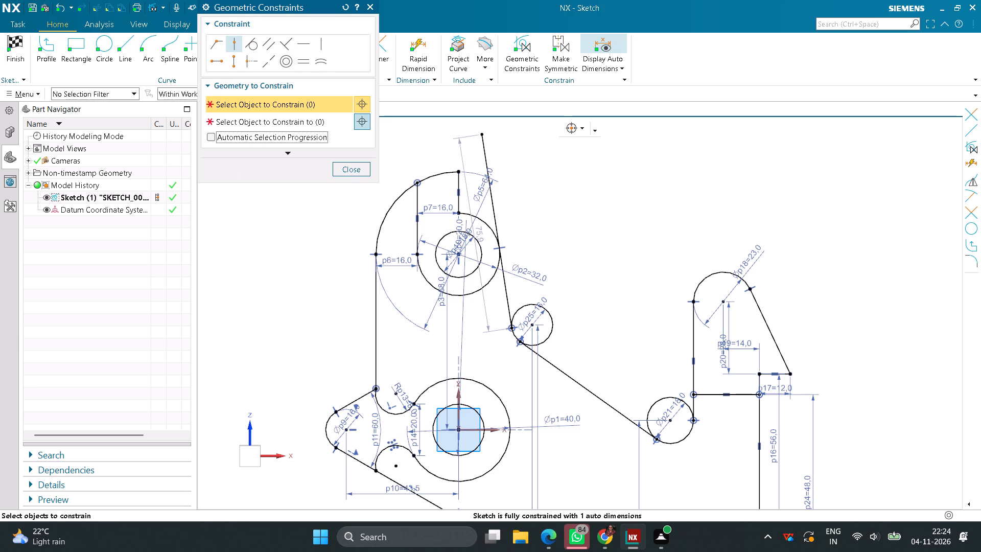
pyautogui.click(481, 135)
pyautogui.click(300, 128)
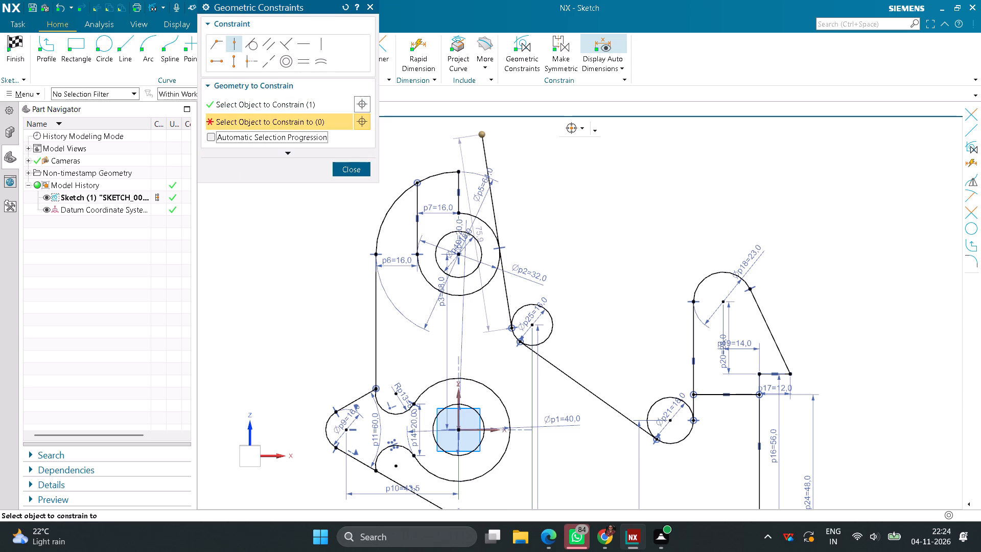
pyautogui.click(494, 280)
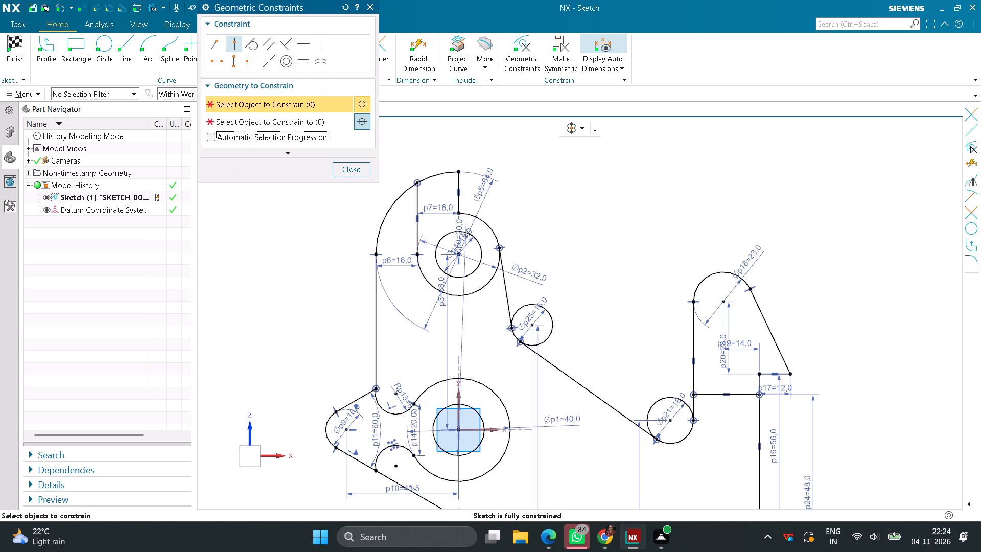
pyautogui.click(354, 169)
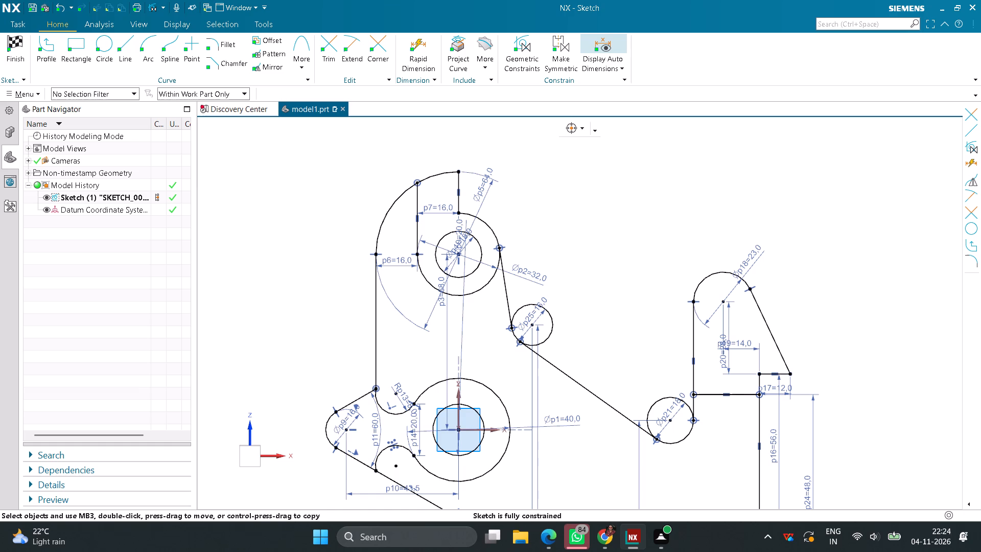
# Trim the 16 mm circle down to the short arc joining the steep line and the sloping line.
pyautogui.click(323, 53)
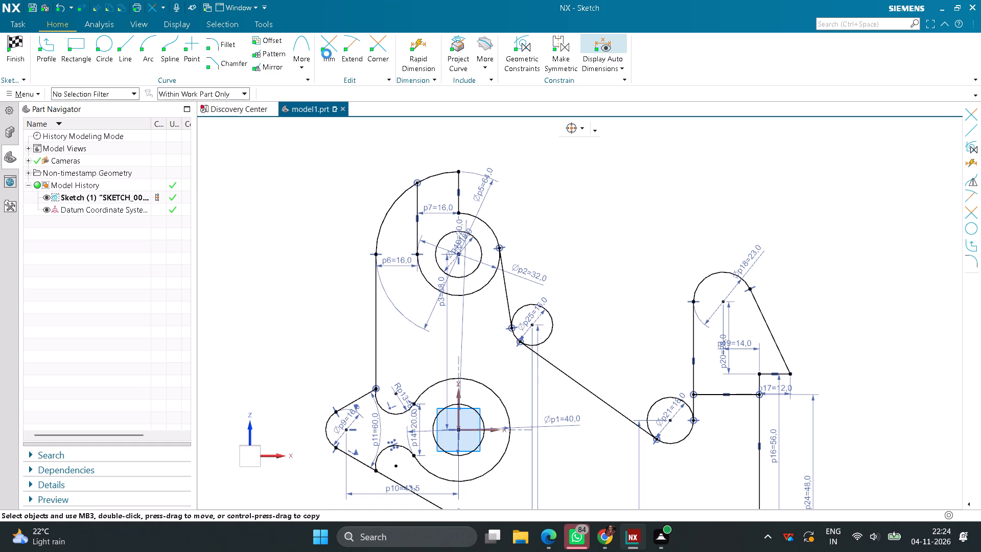
pyautogui.click(550, 317)
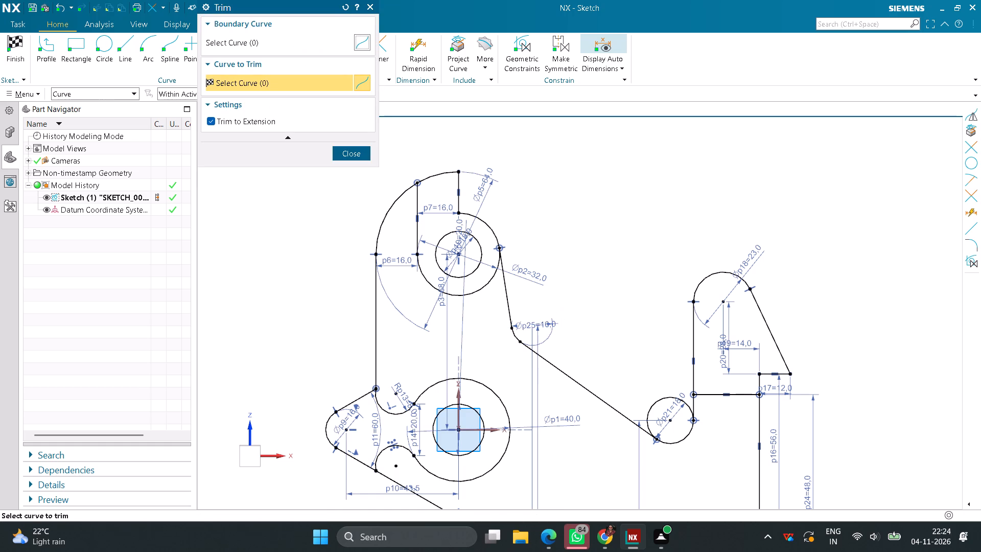
pyautogui.click(356, 148)
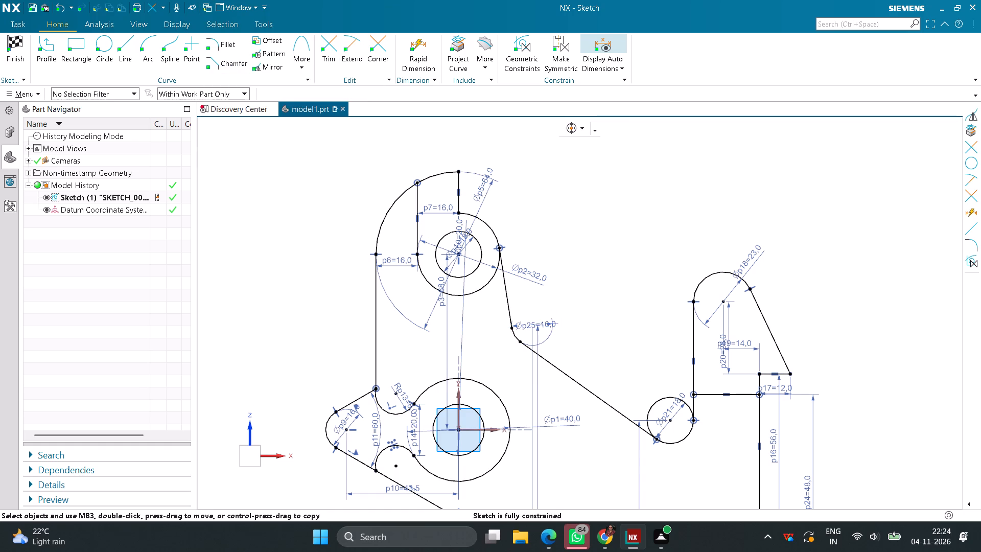
# Fillet the corner between the bottom base line and the 56 mm vertical line with a 10 mm radius.
pyautogui.scroll(-1, 604, 251)
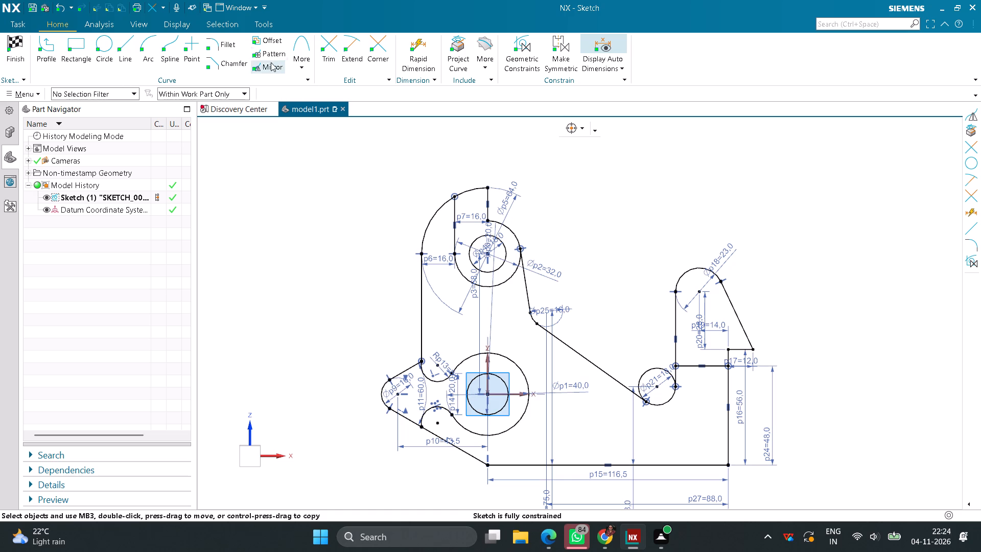
pyautogui.click(228, 50)
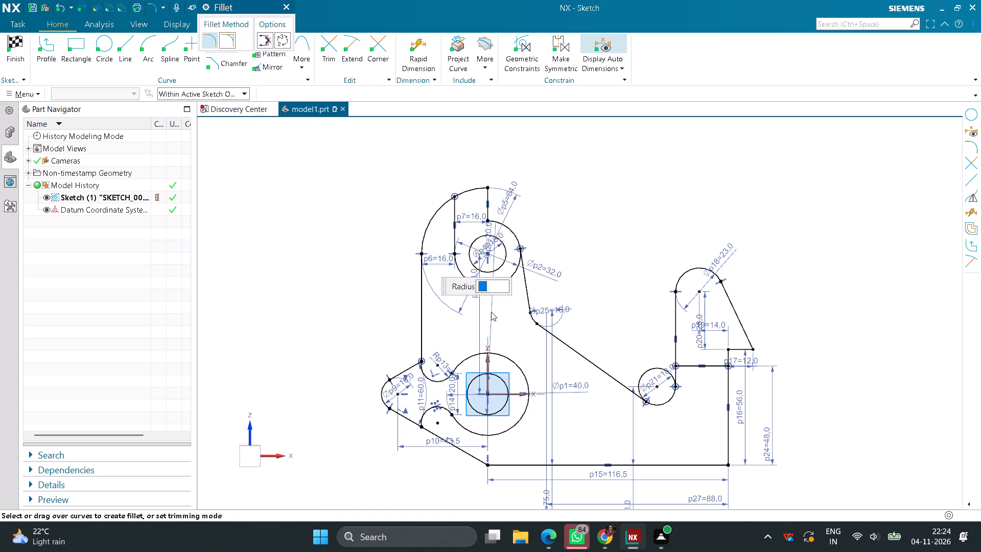
pyautogui.scroll(3, 733, 483)
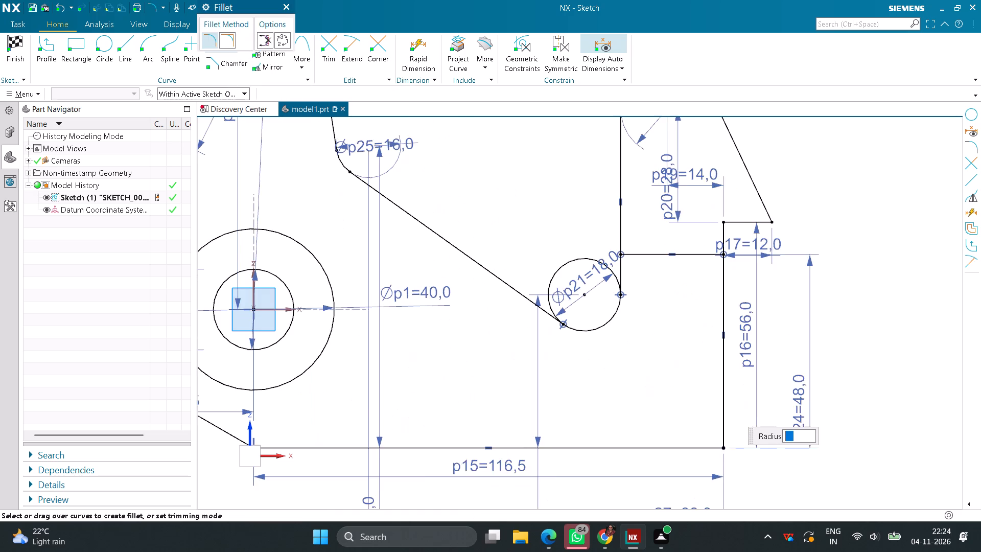
pyautogui.moveTo(702, 451); pyautogui.dragTo(708, 443)
pyautogui.click(723, 429)
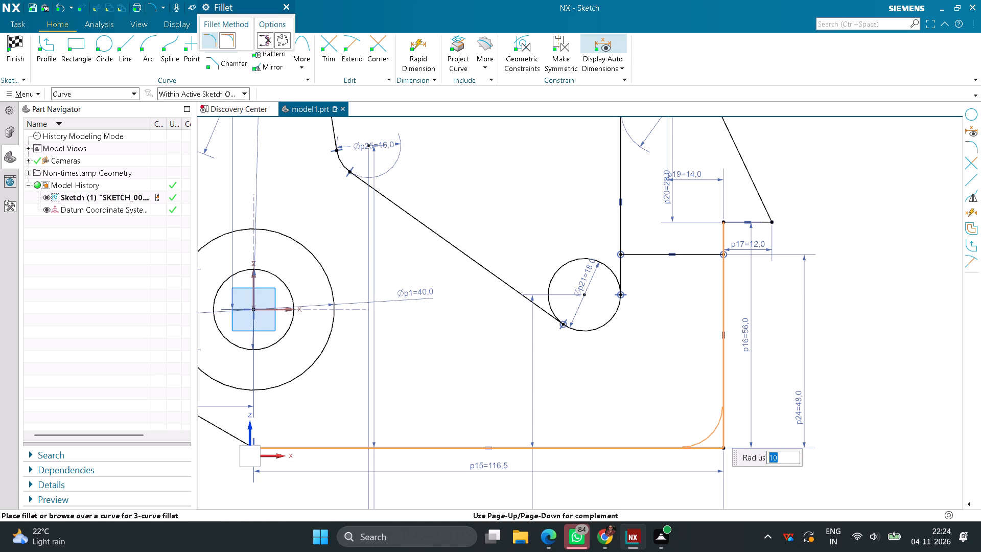
pyautogui.write('10')
pyautogui.press('Return')
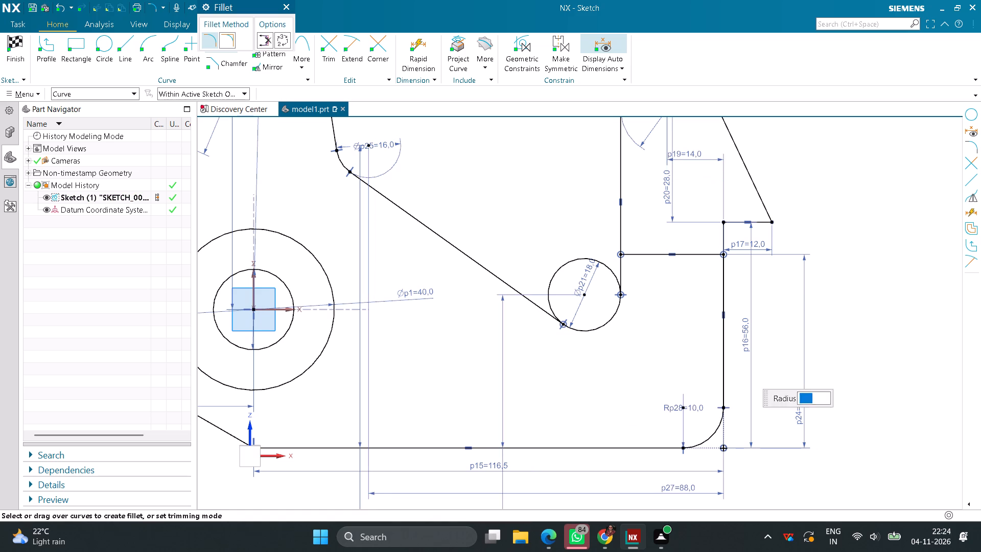
pyautogui.middleClick(886, 358)
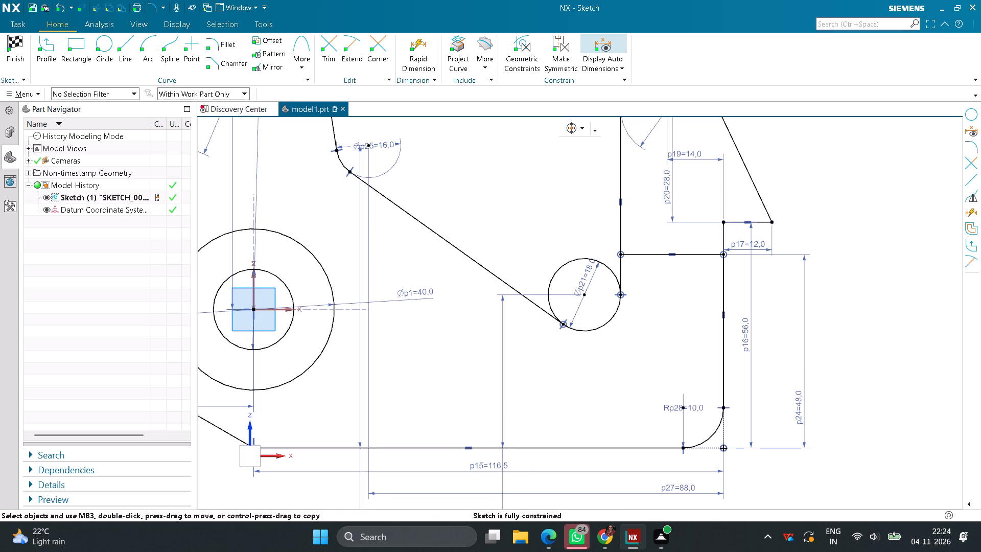
# Finish the sketch and return to modelling.
pyautogui.scroll(-5, 844, 353)
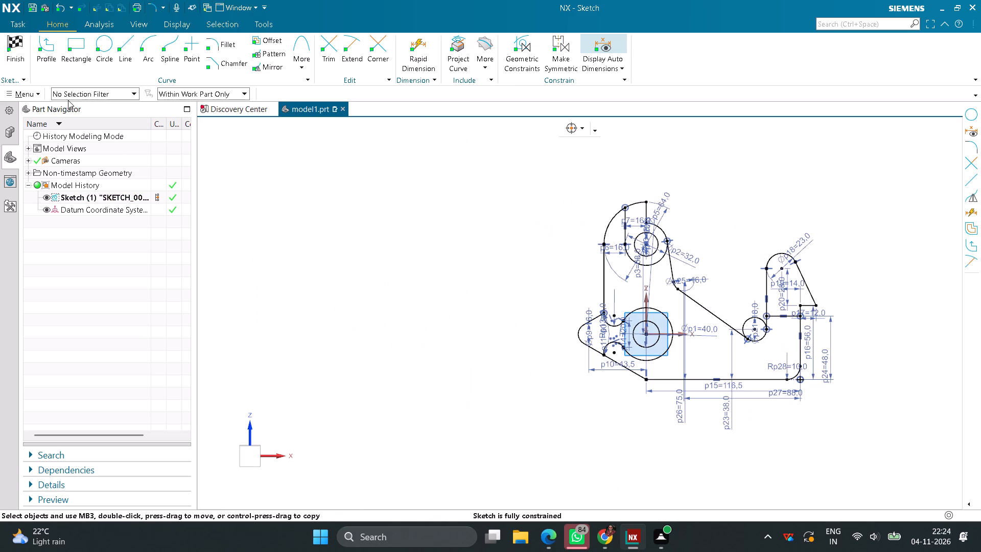
pyautogui.click(19, 50)
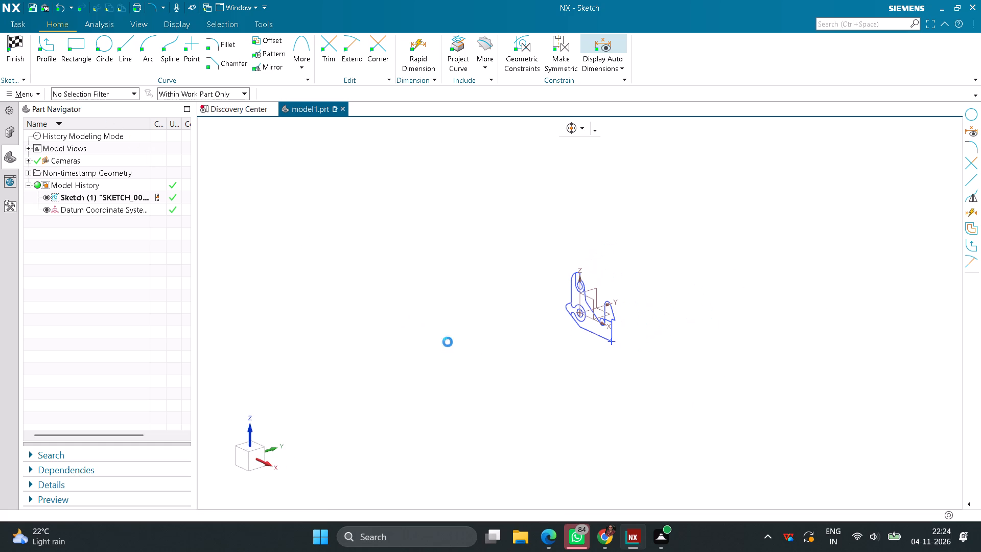
pyautogui.click(503, 350)
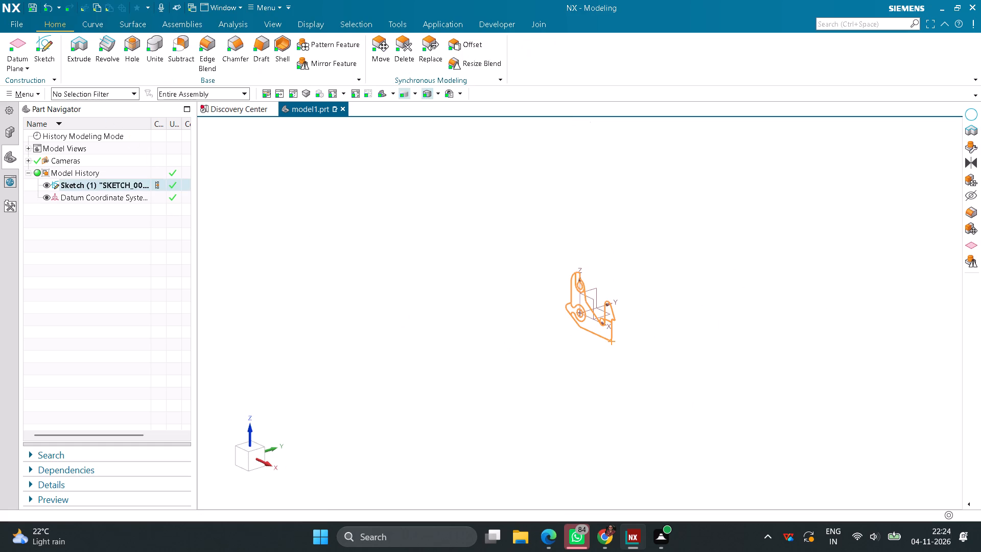
# Extrude the 40 mm ring region and its adjoining side lobe with a symmetric width of 27 mm.
pyautogui.click(93, 53)
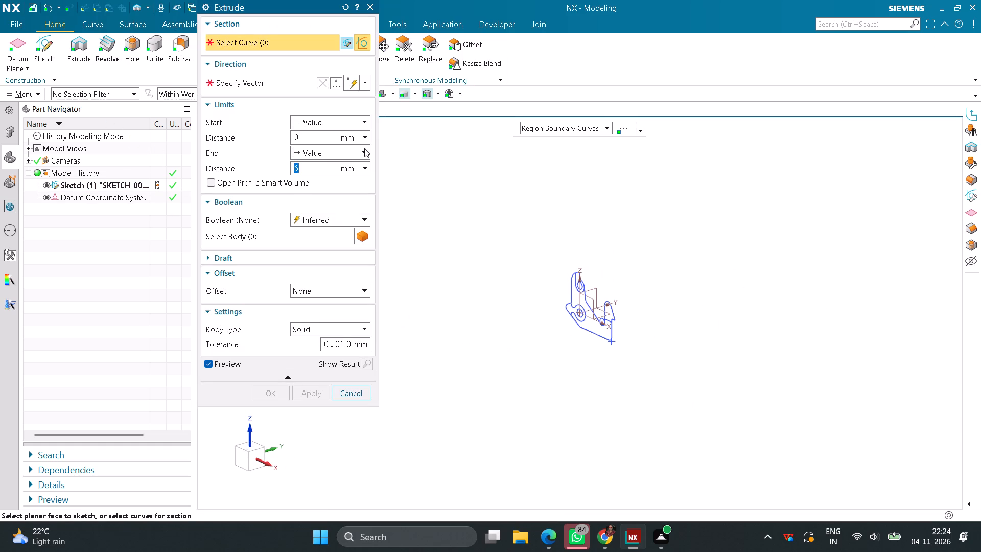
pyautogui.click(364, 147)
pyautogui.click(322, 189)
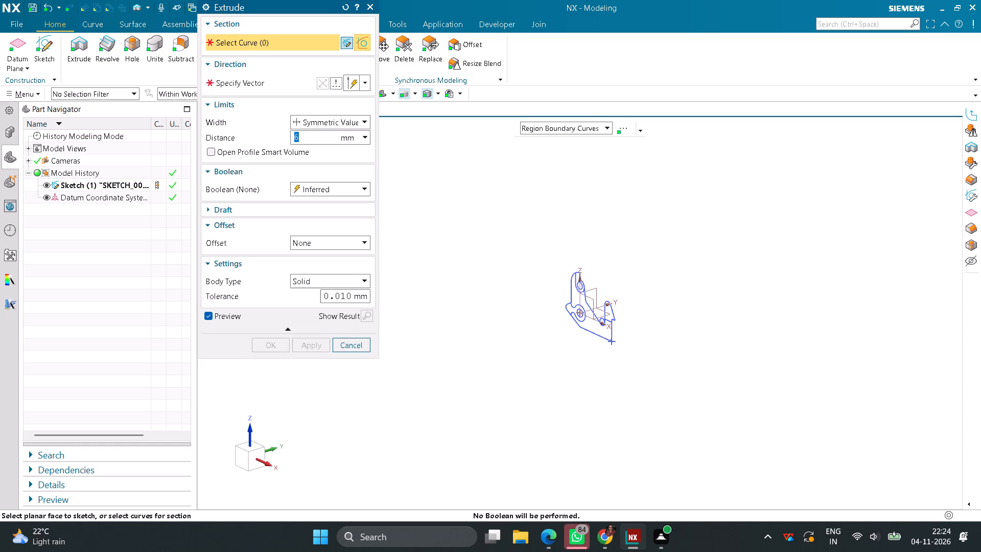
pyautogui.scroll(2, 560, 332)
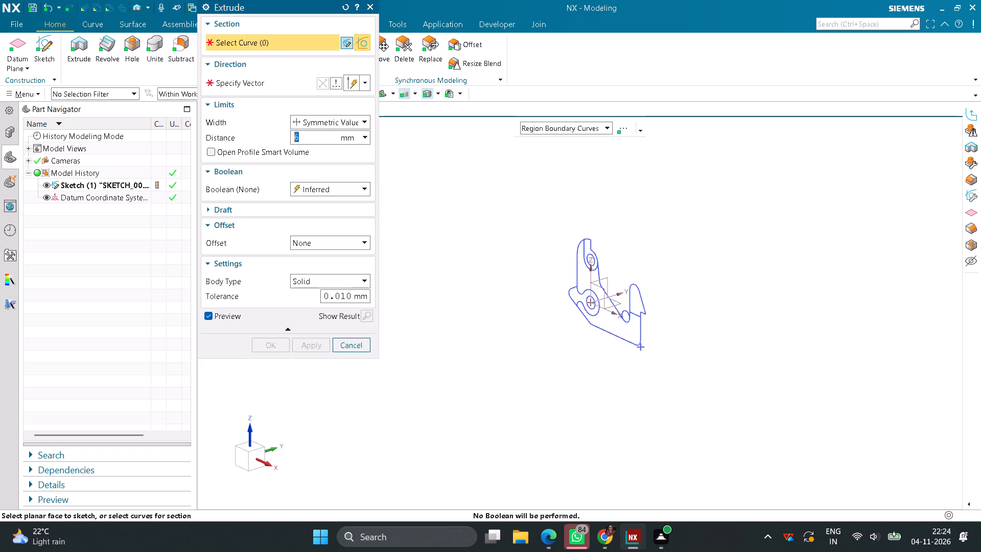
pyautogui.scroll(3, 557, 309)
pyautogui.click(598, 287)
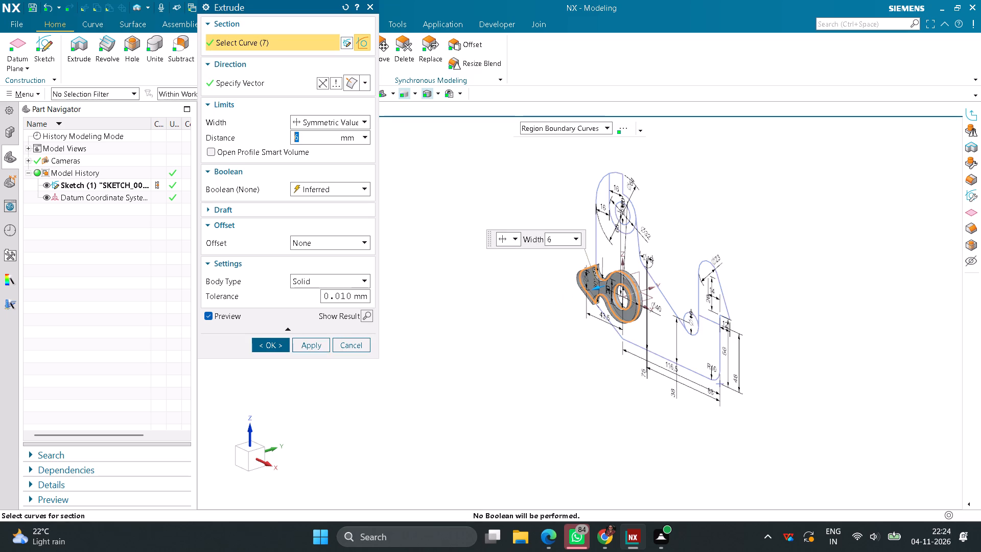
pyautogui.write('27')
pyautogui.press('Return')
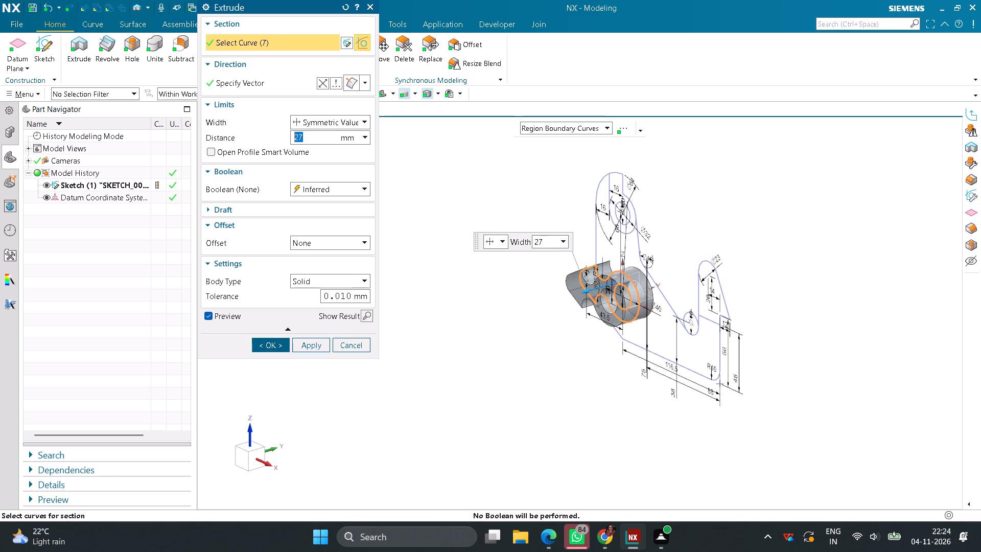
pyautogui.click(282, 344)
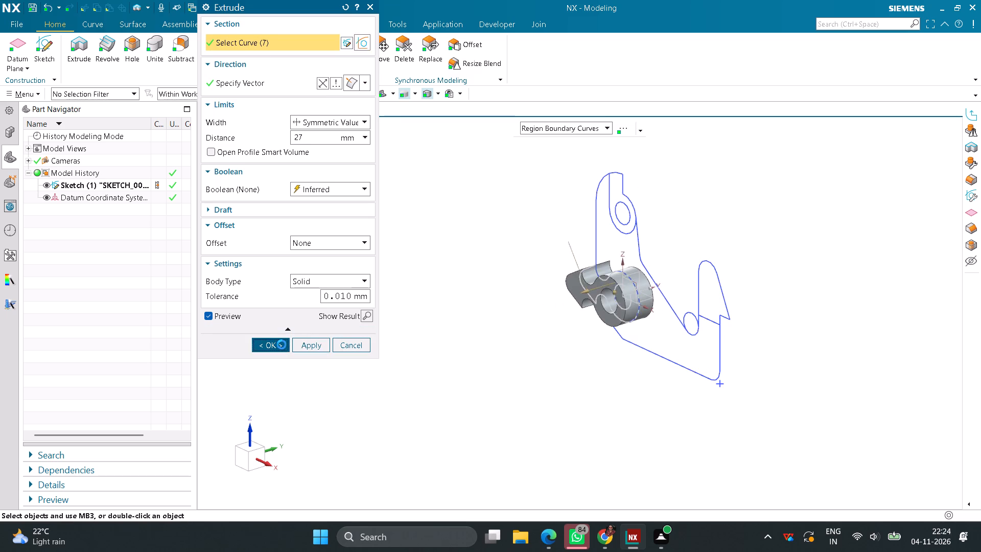
# Extrude the upper 32 mm ring region with its adjoining tab using a symmetric width of 27 mm.
pyautogui.click(80, 59)
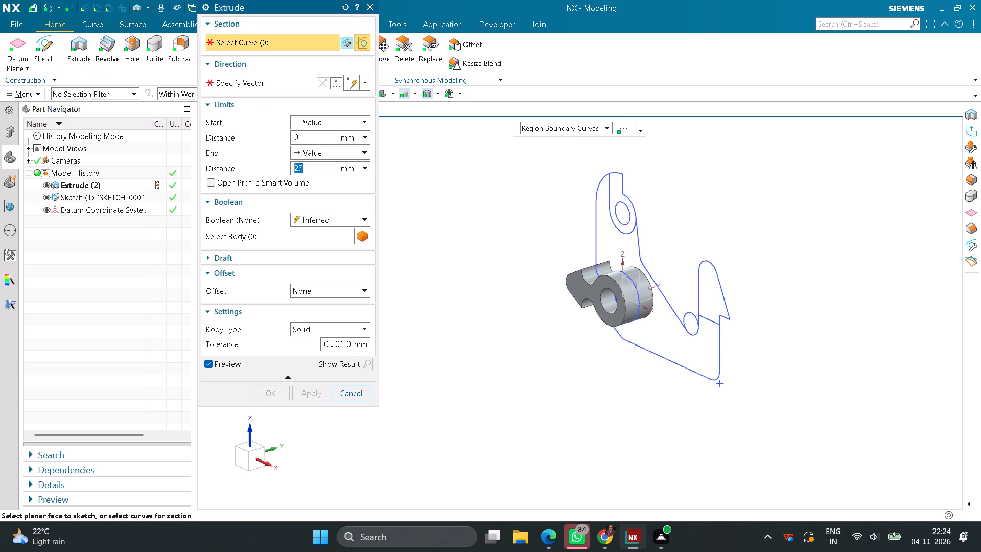
pyautogui.click(615, 196)
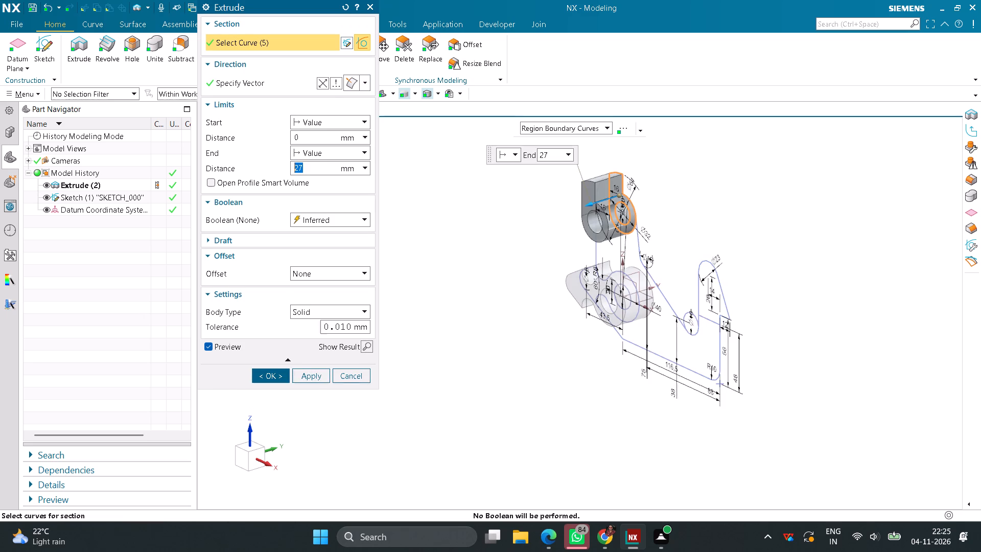
pyautogui.click(353, 154)
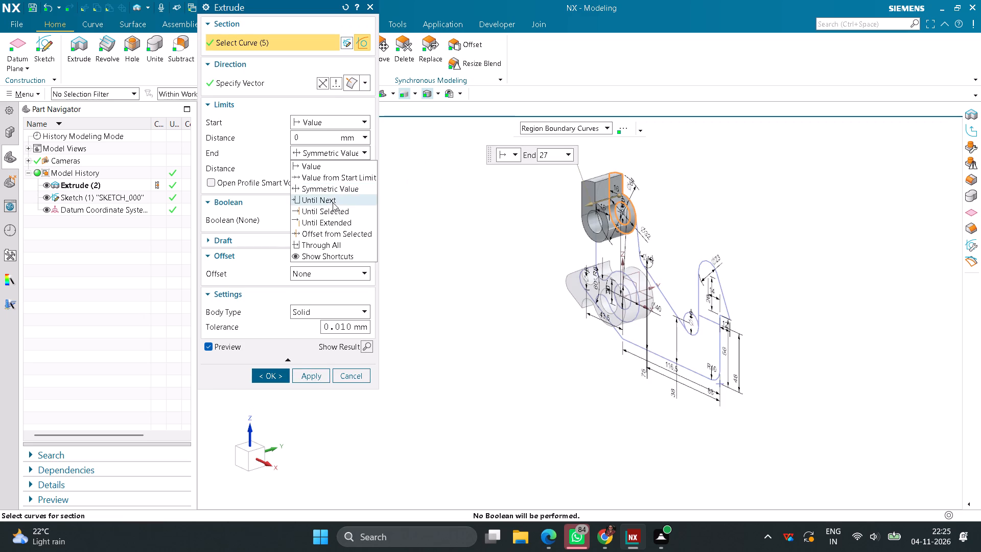
pyautogui.click(335, 191)
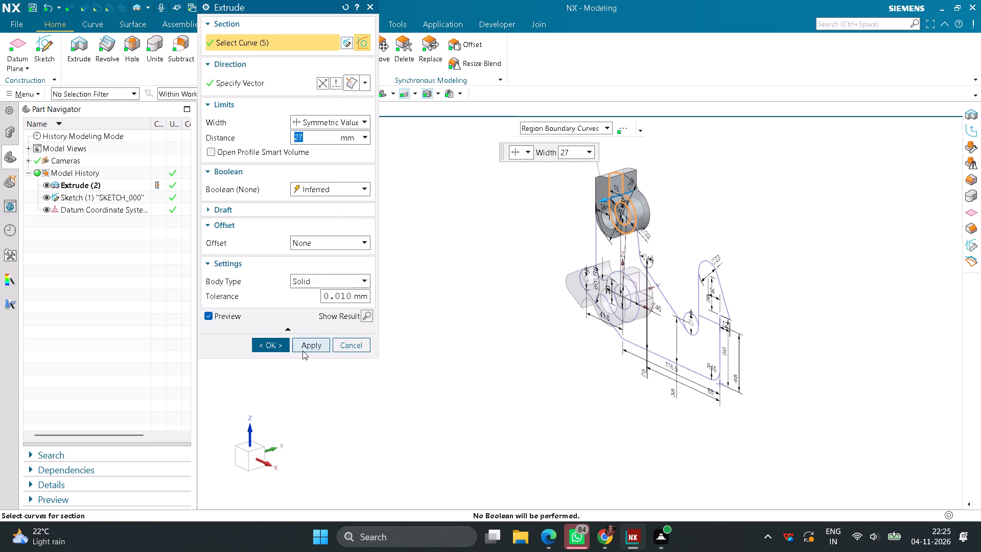
pyautogui.click(281, 349)
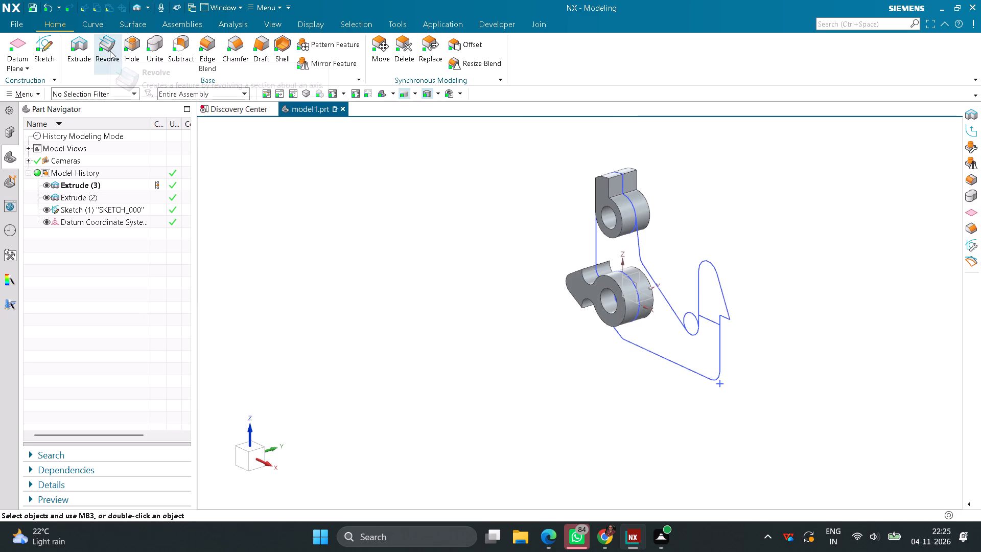
# Extrude the round-topped fin region above the 56 mm vertical line with a symmetric width of 27 mm.
pyautogui.click(82, 49)
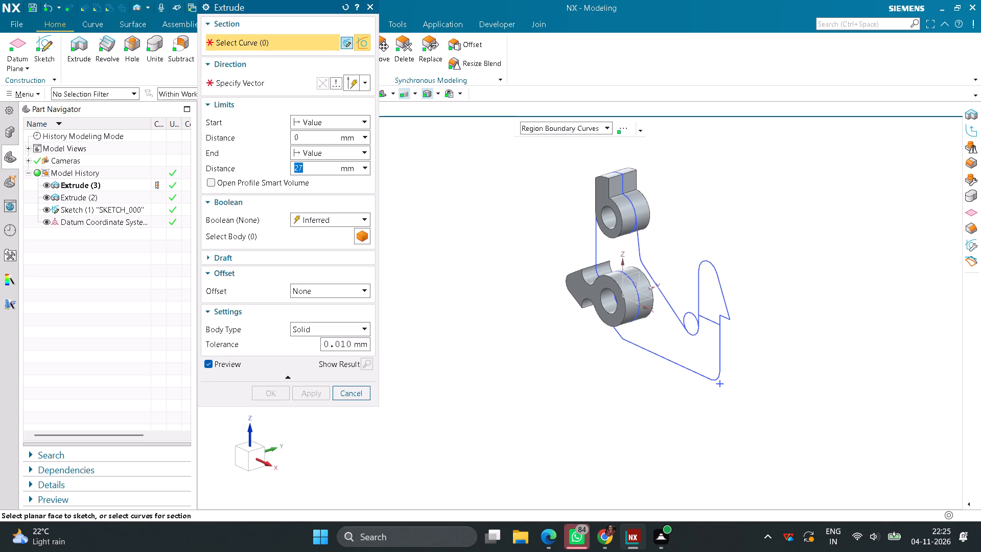
pyautogui.click(703, 309)
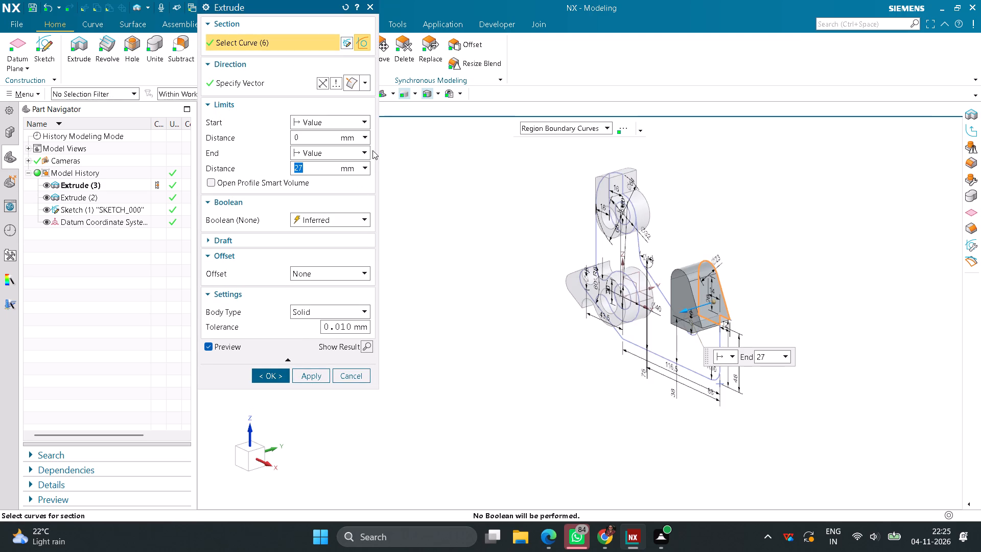
pyautogui.click(362, 152)
pyautogui.click(331, 190)
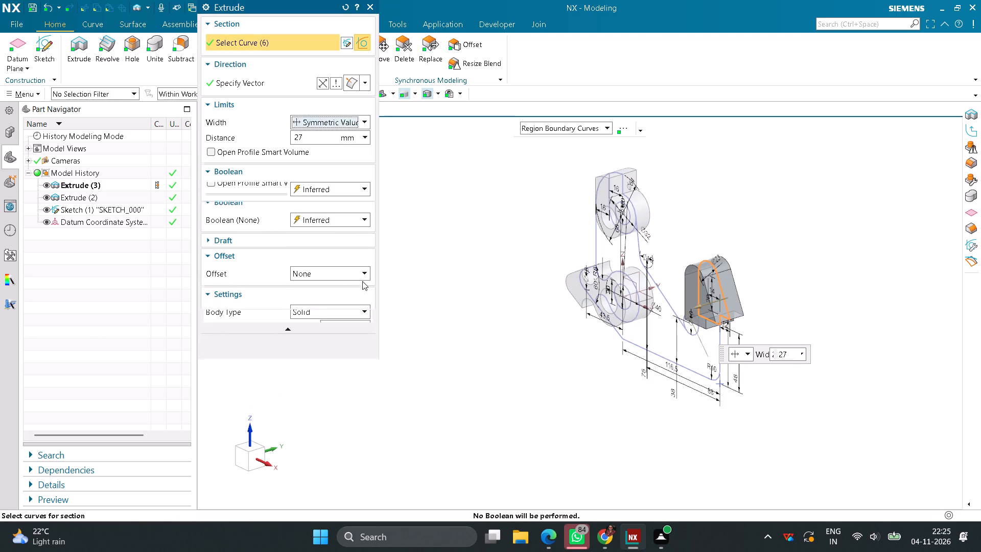
pyautogui.click(264, 344)
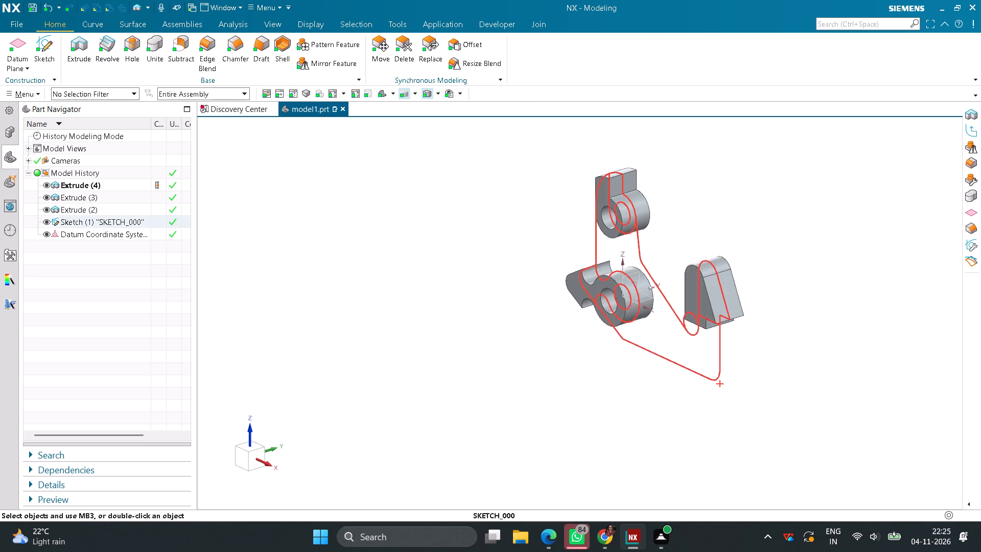
# Edit the sketch to trim the 18 mm circle down to its lower arc, and return to modelling.
pyautogui.rightClick(671, 313)
pyautogui.click(696, 304)
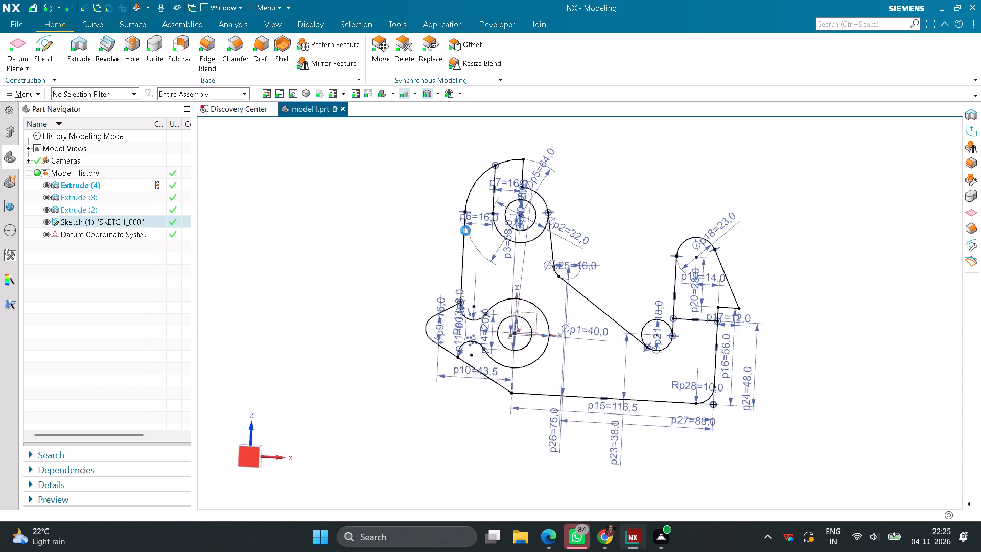
pyautogui.click(323, 56)
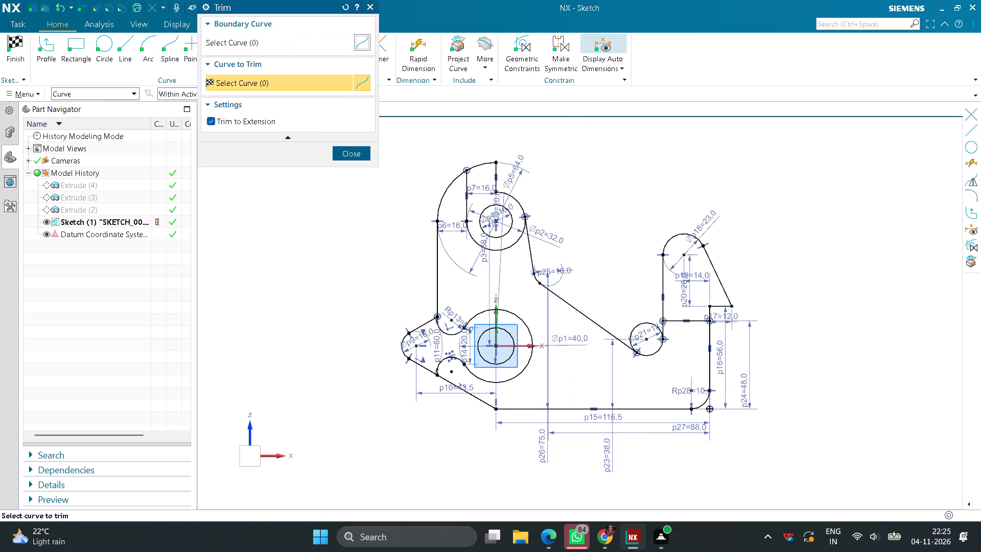
pyautogui.click(633, 324)
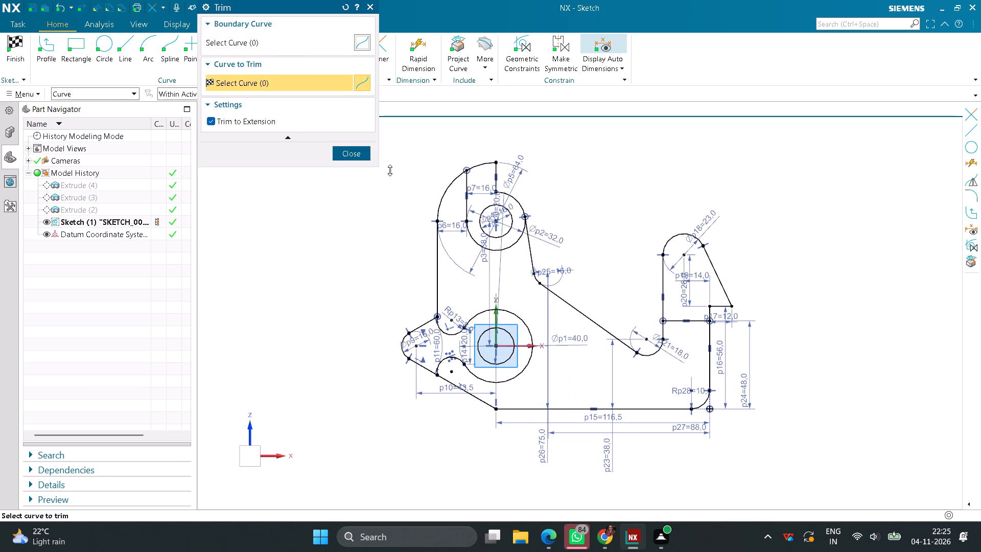
pyautogui.click(353, 156)
pyautogui.click(15, 46)
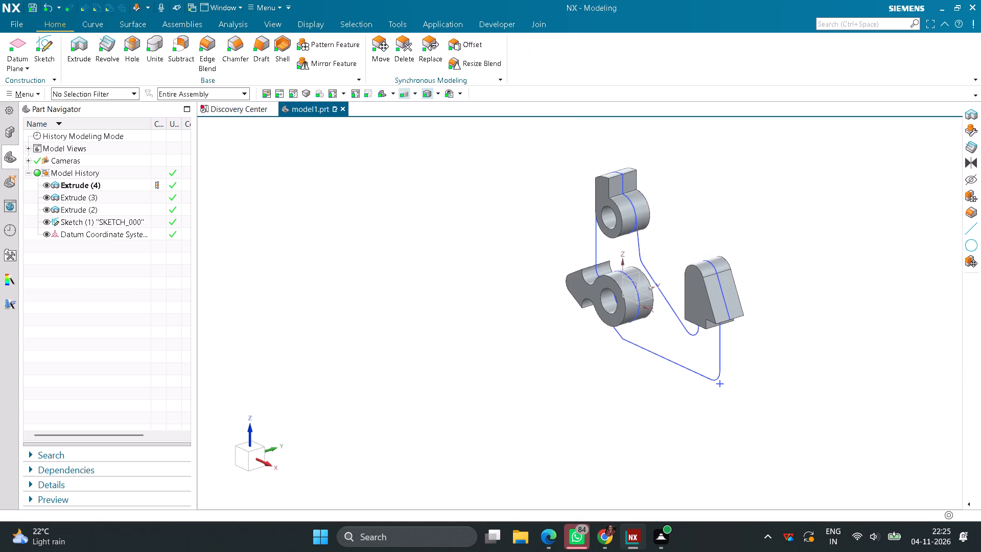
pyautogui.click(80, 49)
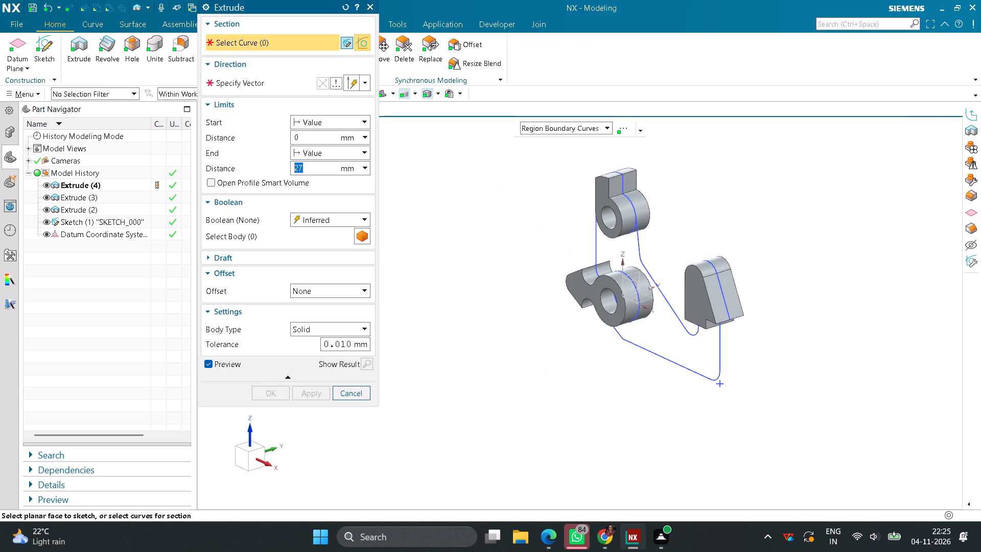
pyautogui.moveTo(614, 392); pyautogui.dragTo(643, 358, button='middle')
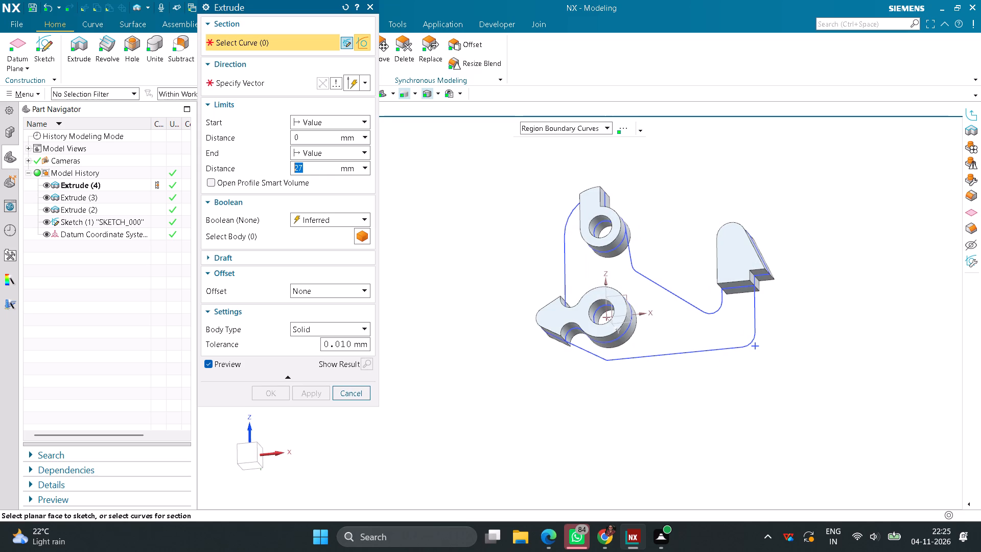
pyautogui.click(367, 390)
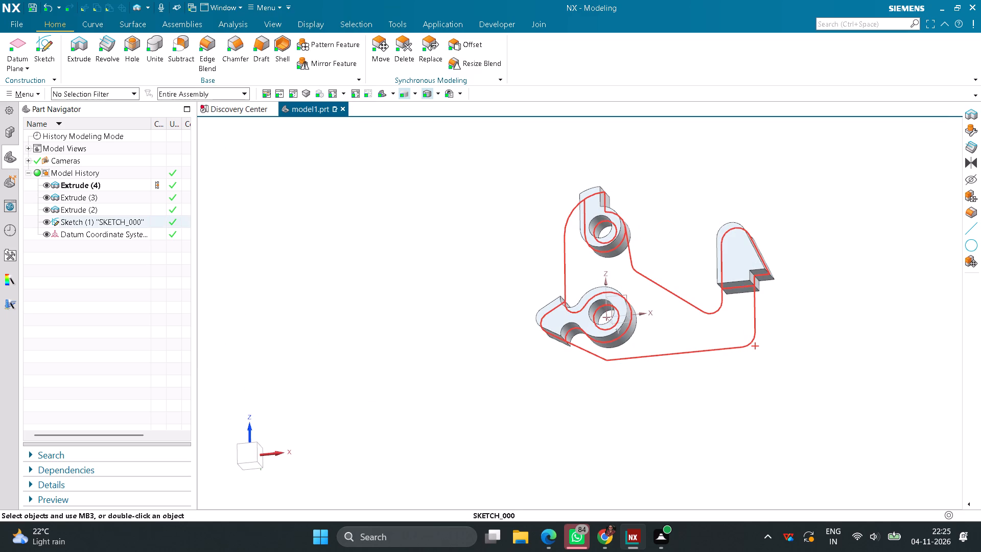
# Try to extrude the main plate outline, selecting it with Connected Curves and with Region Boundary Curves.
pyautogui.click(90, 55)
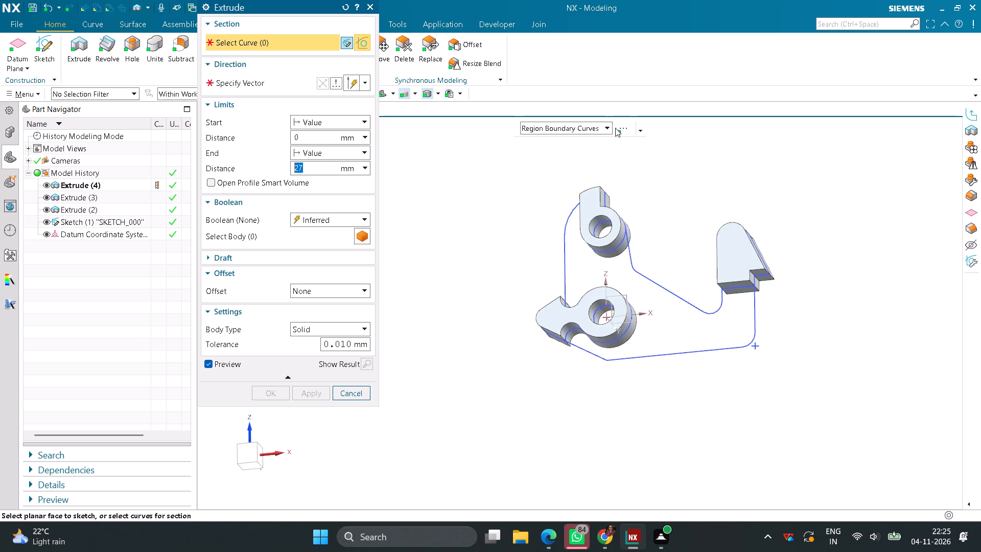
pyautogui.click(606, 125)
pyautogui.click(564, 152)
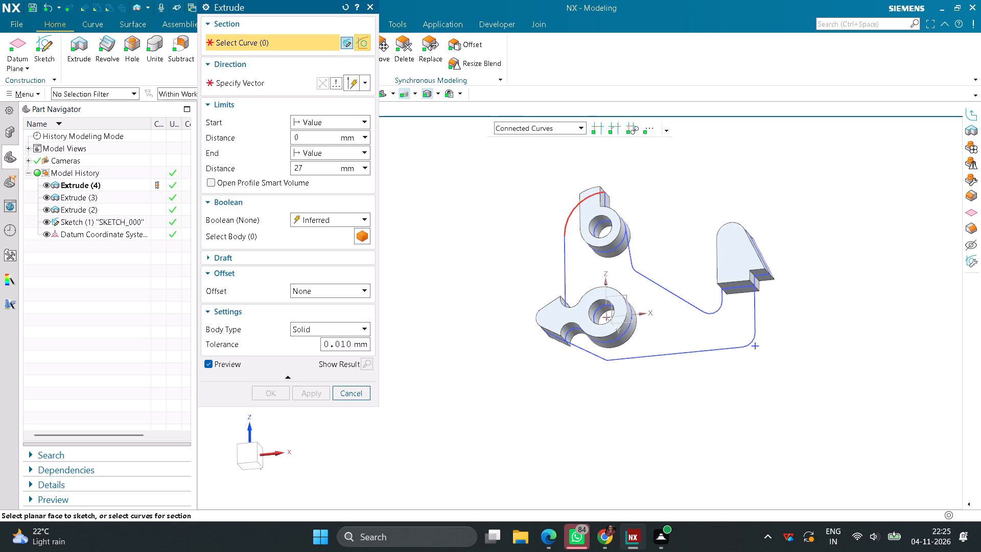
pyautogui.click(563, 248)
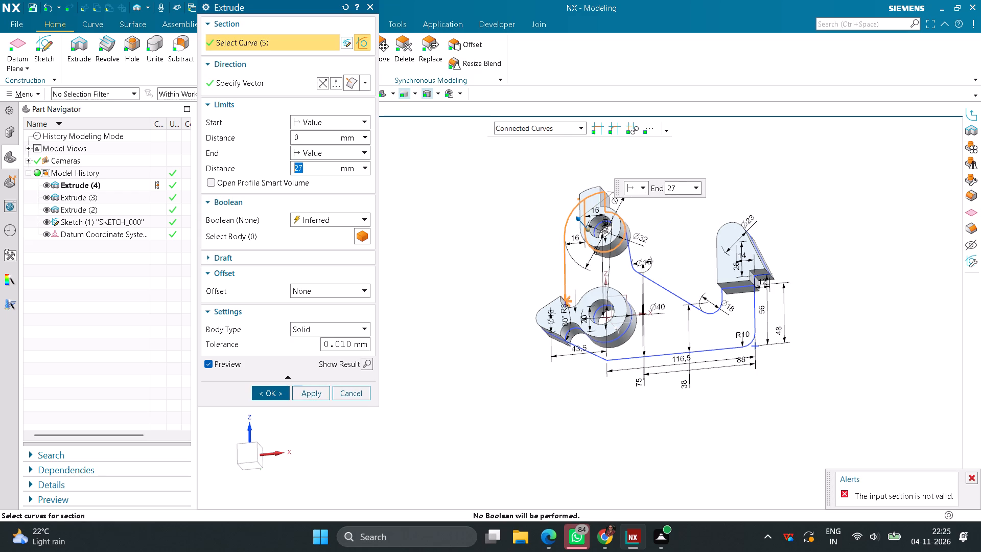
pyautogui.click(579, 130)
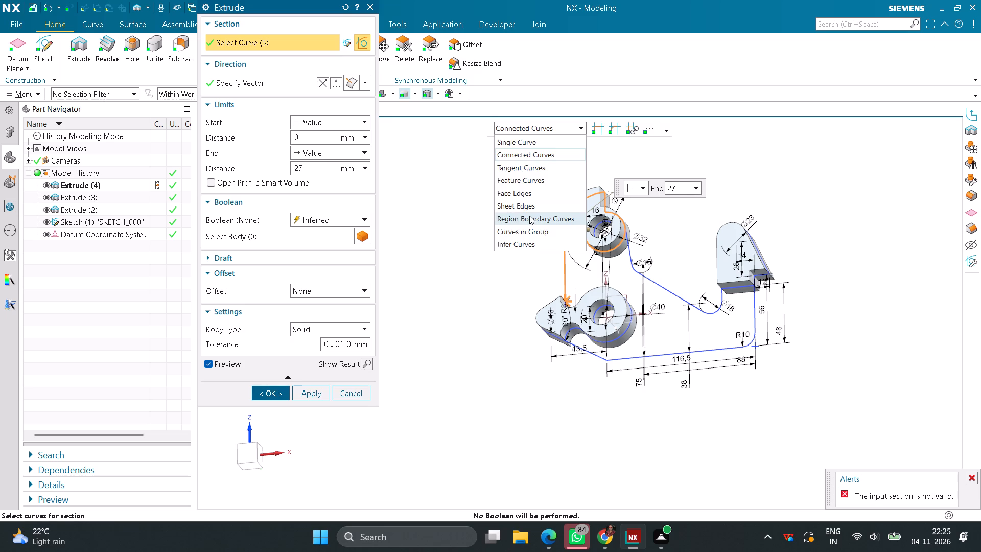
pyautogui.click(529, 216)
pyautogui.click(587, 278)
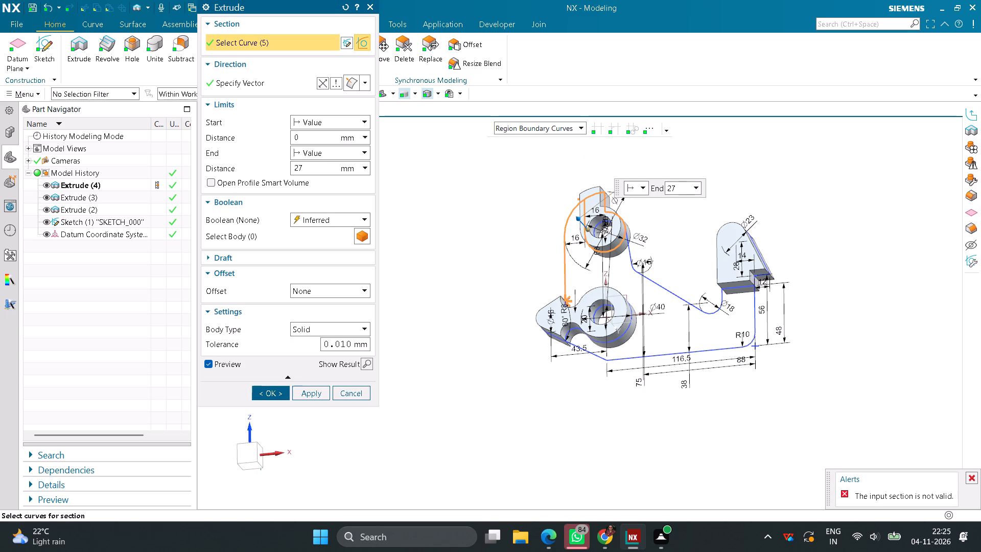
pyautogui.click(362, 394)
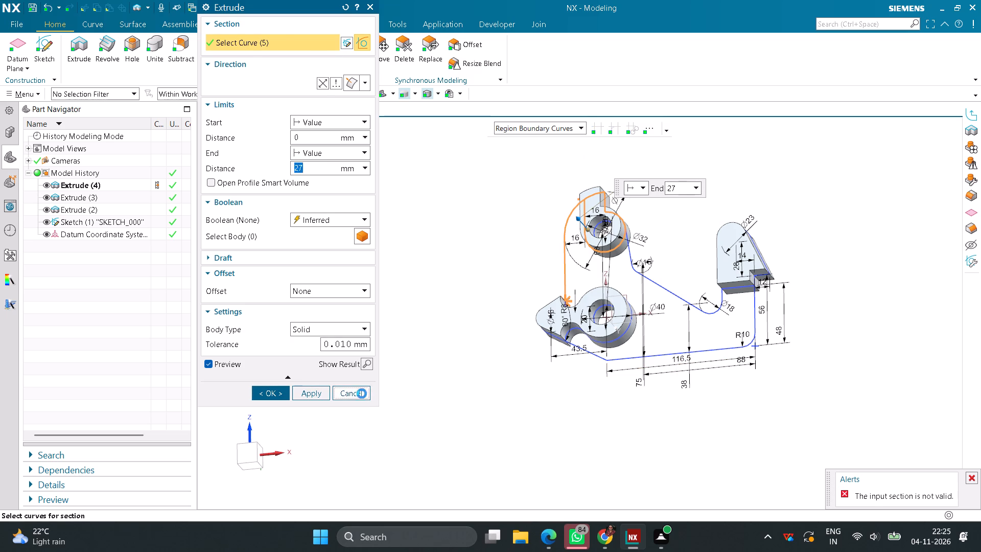
# Reopen the sketch to check the plate outline, and return to modelling.
pyautogui.rightClick(655, 353)
pyautogui.click(680, 344)
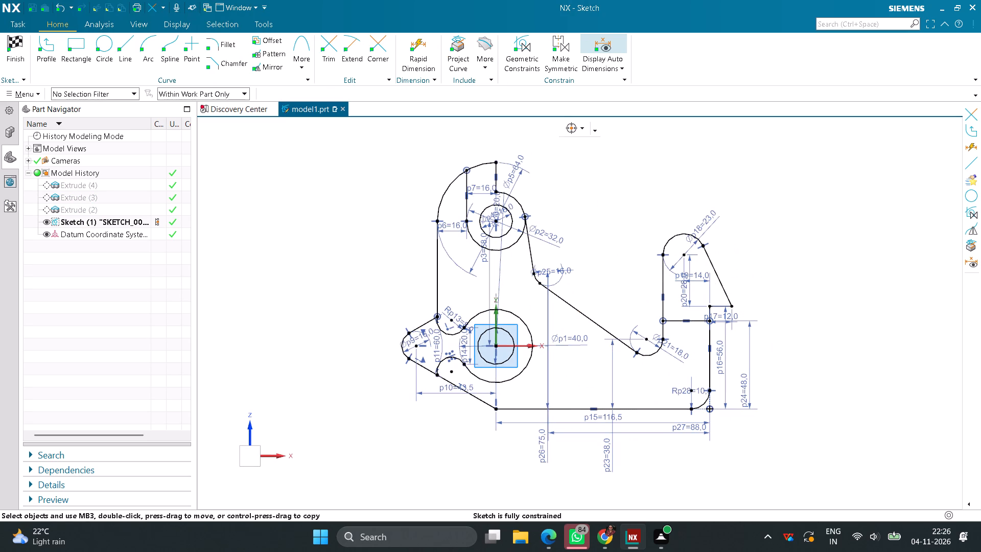
pyautogui.click(16, 42)
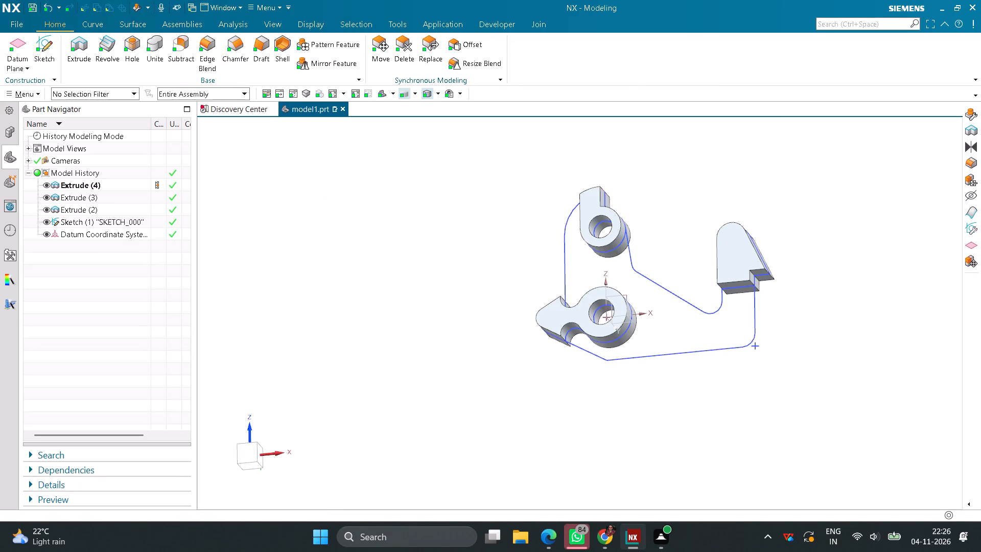
pyautogui.click(394, 249)
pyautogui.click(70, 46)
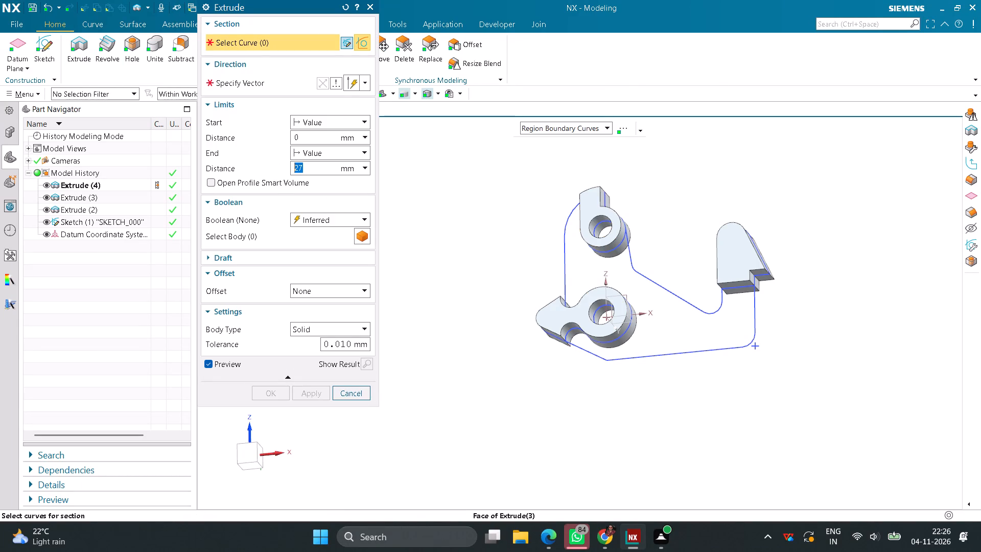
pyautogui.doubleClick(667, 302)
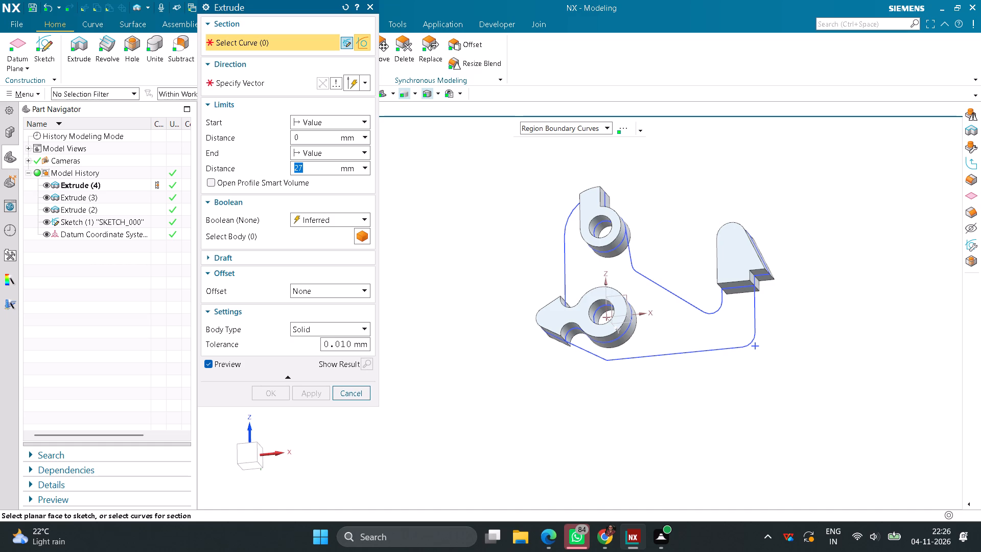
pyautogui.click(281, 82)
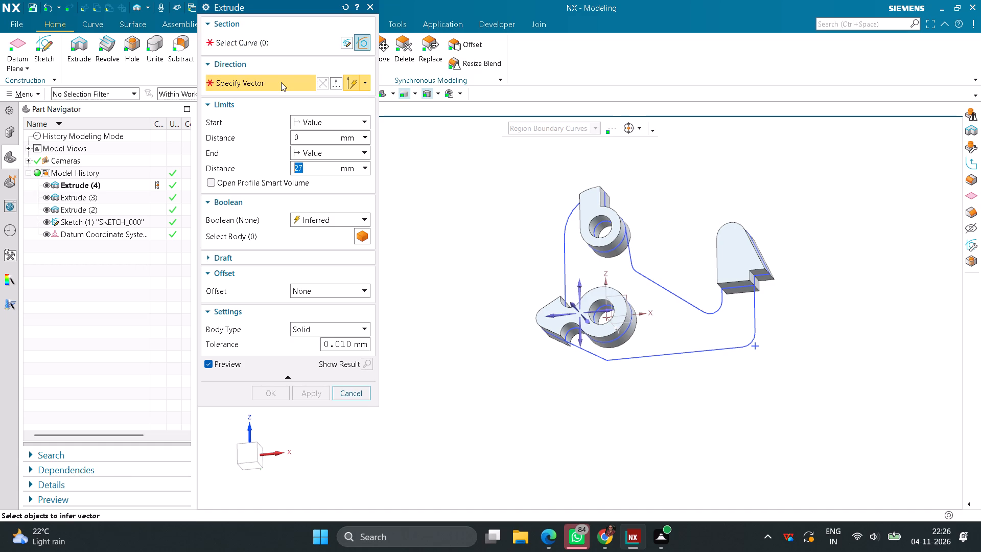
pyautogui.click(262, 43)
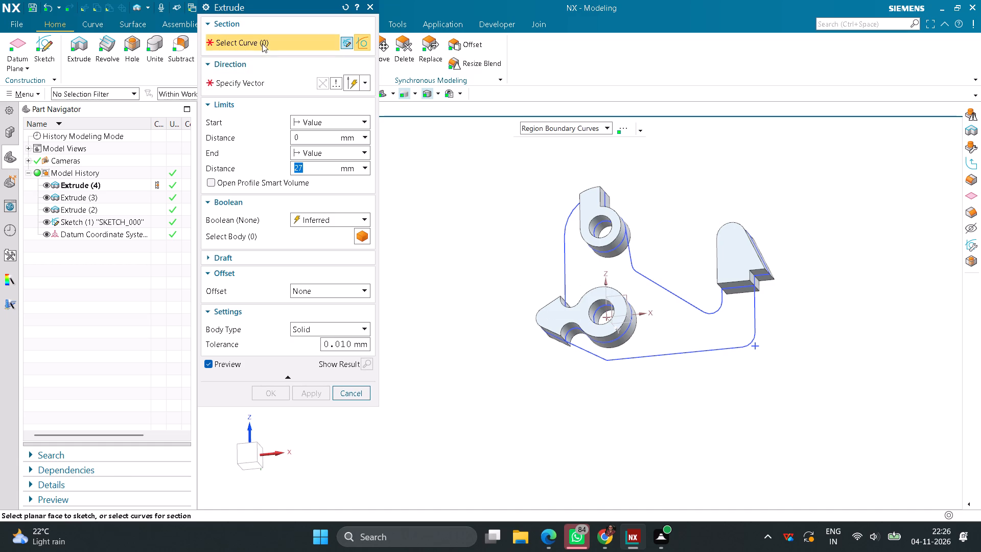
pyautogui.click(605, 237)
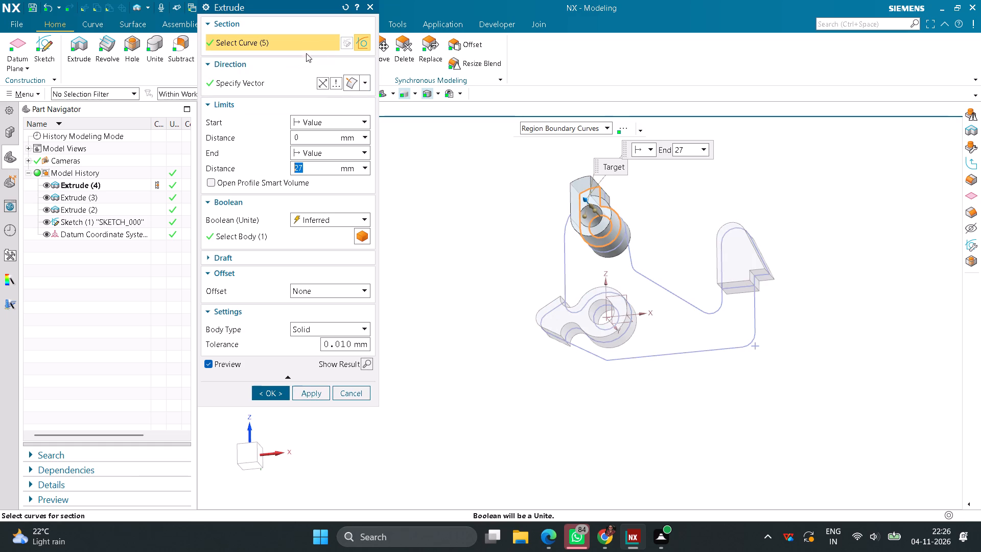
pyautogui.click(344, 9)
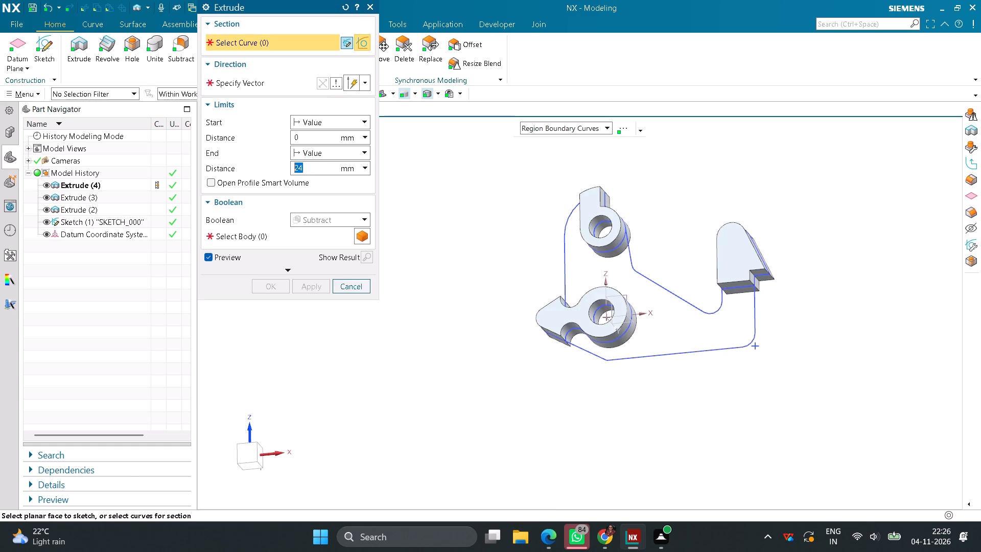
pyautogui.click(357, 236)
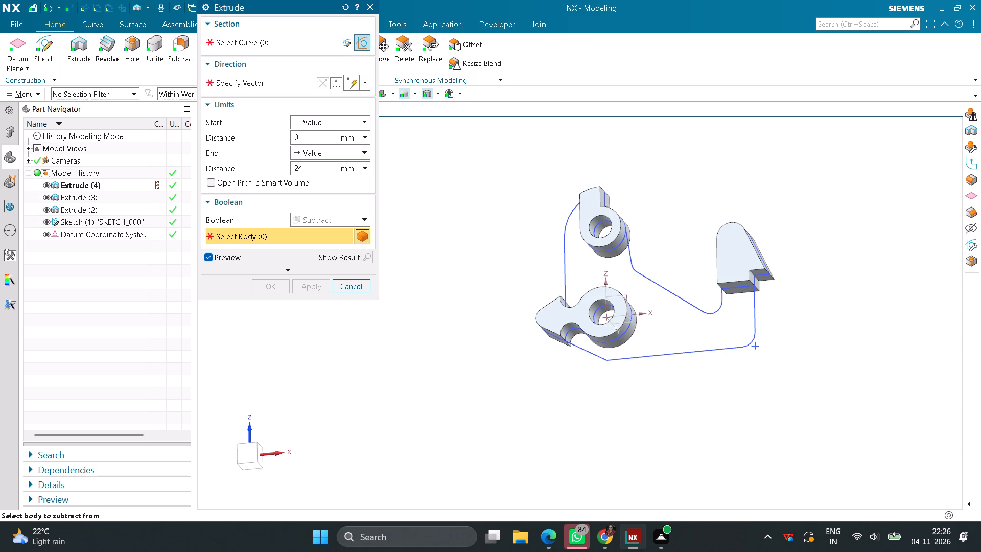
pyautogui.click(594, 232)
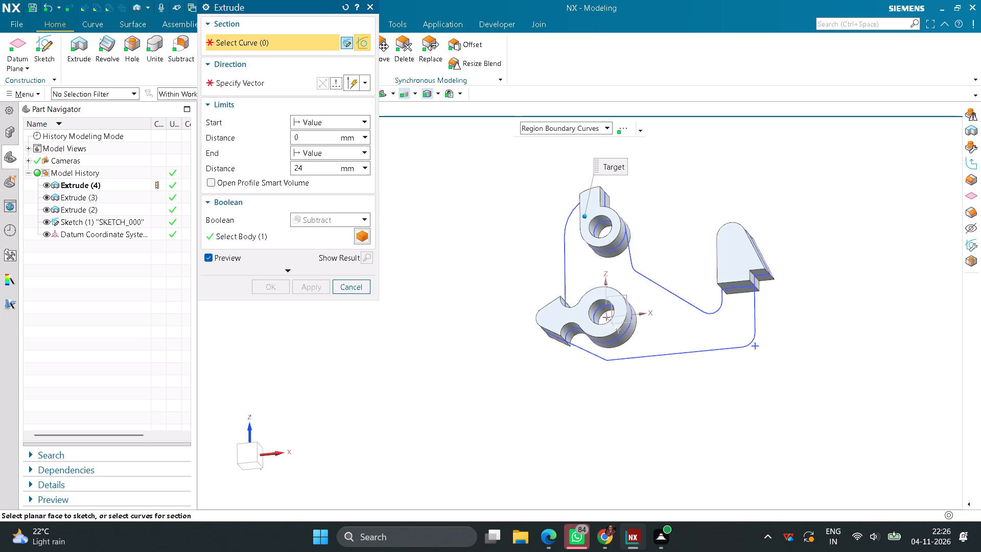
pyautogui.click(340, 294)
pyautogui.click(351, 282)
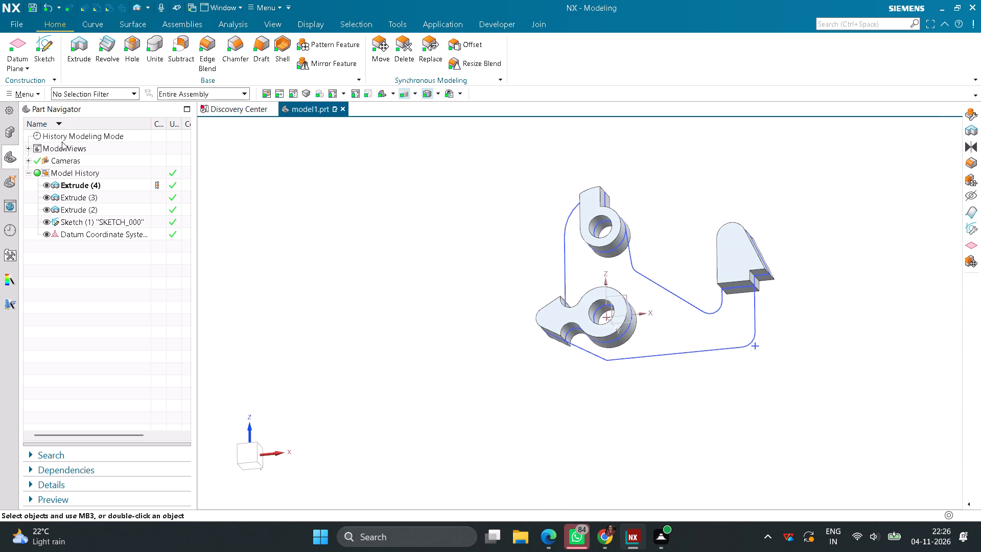
# Create a new sketch on the Front plane.
pyautogui.click(50, 55)
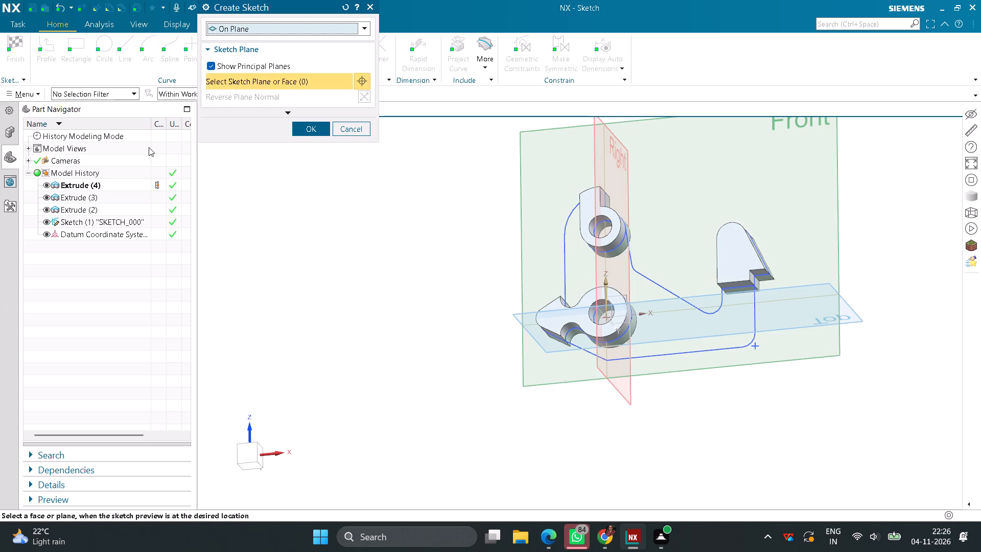
pyautogui.click(836, 228)
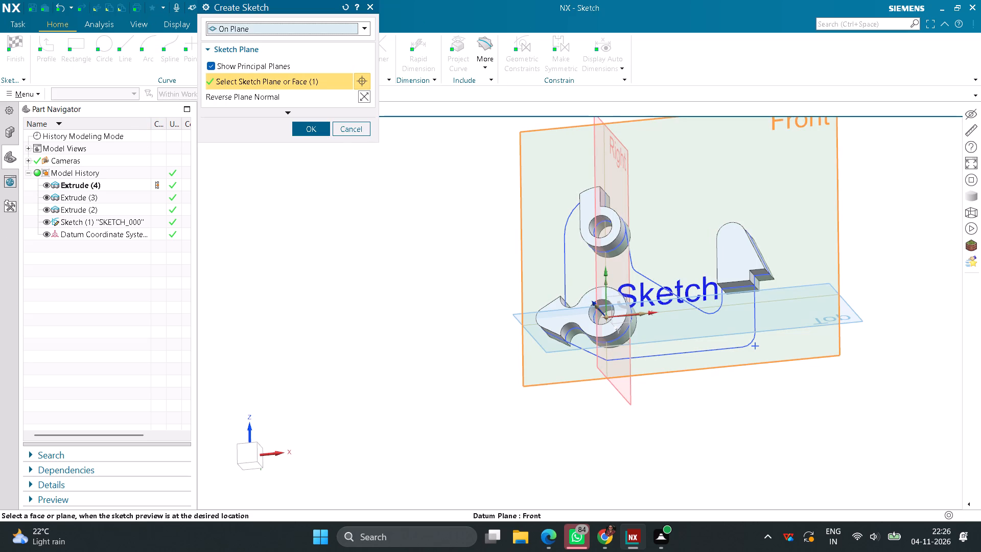
pyautogui.click(316, 131)
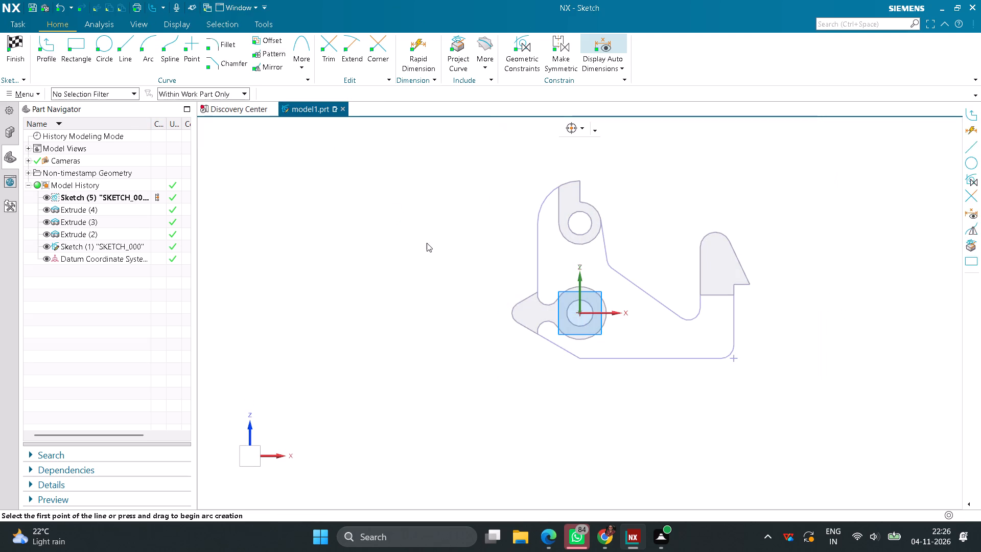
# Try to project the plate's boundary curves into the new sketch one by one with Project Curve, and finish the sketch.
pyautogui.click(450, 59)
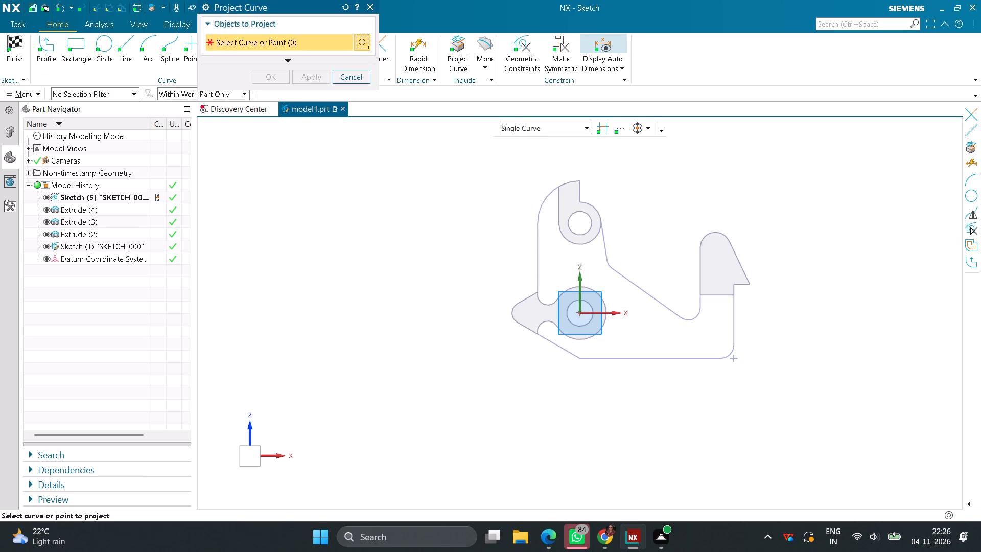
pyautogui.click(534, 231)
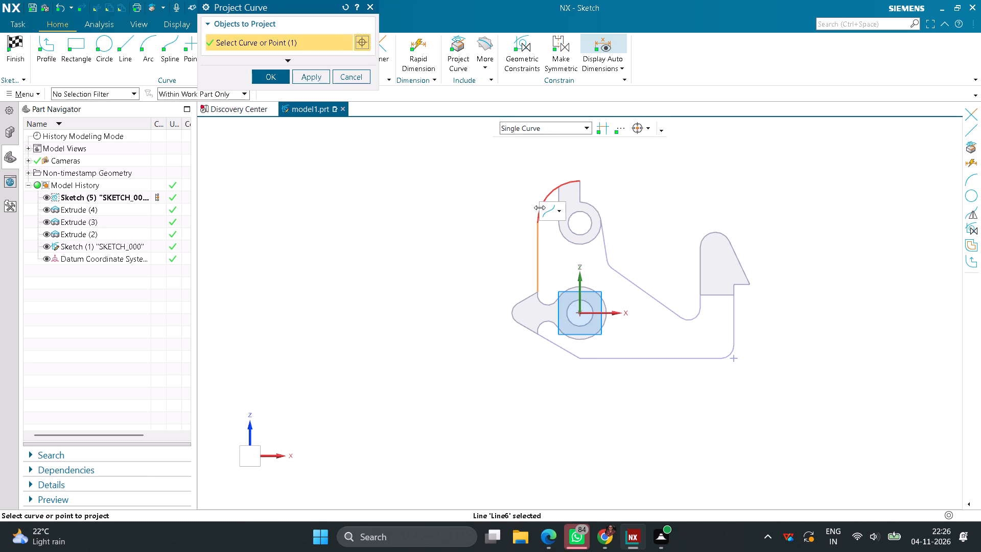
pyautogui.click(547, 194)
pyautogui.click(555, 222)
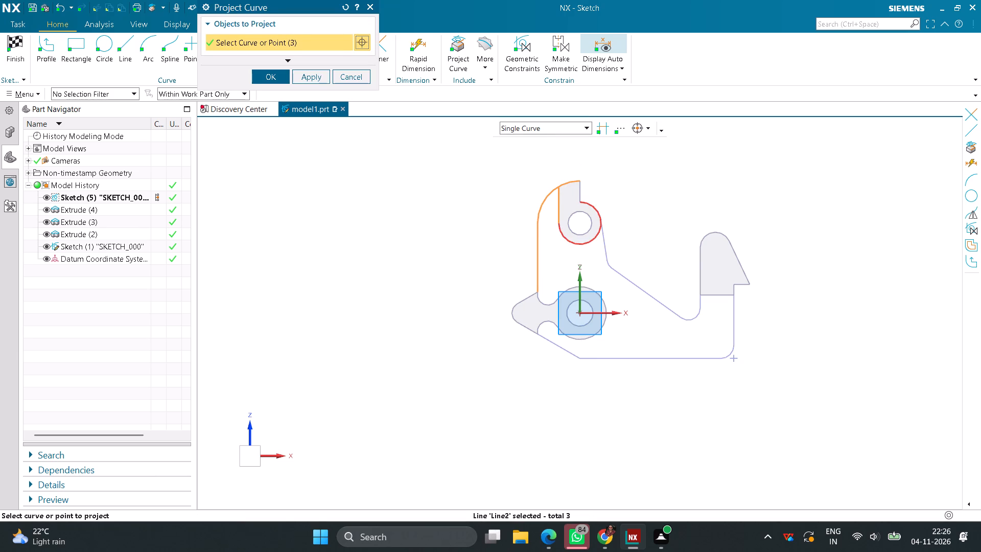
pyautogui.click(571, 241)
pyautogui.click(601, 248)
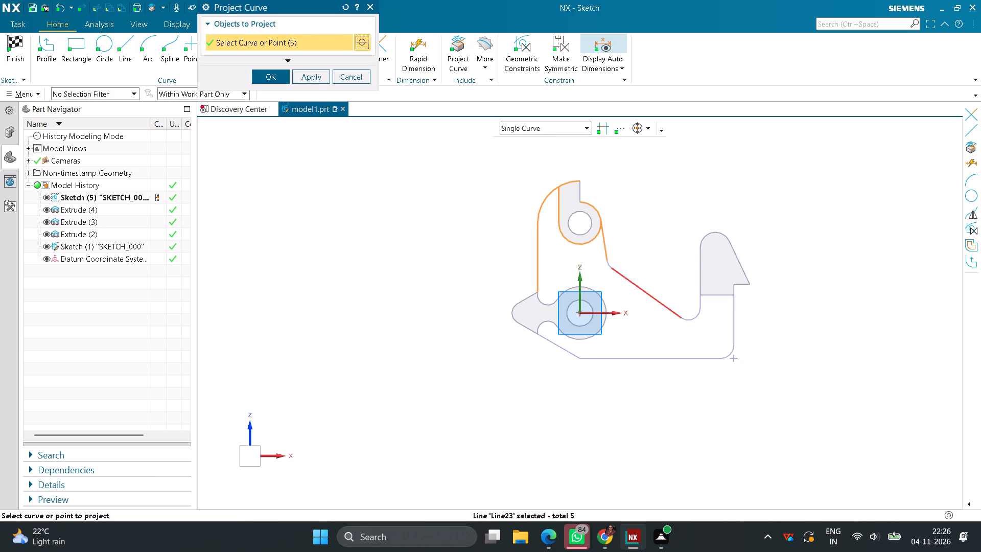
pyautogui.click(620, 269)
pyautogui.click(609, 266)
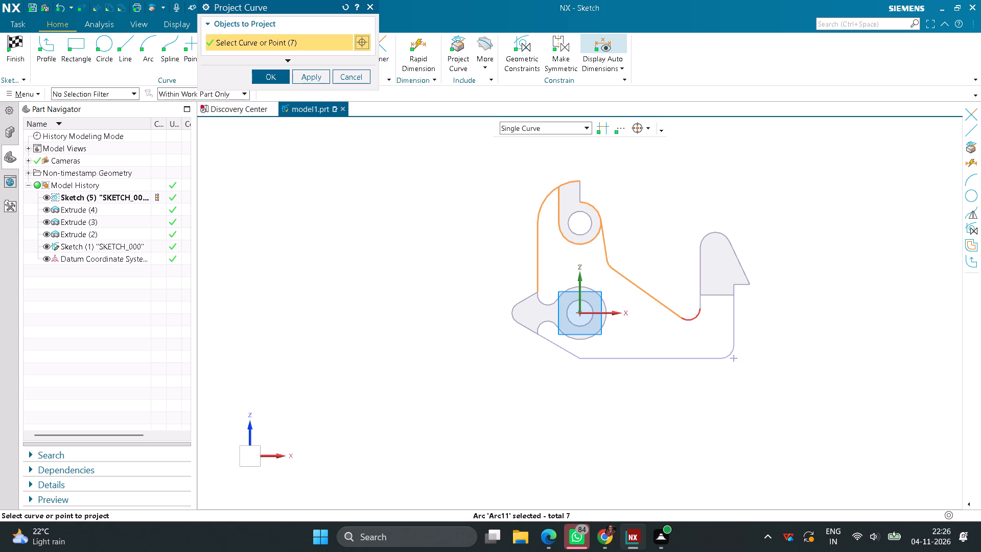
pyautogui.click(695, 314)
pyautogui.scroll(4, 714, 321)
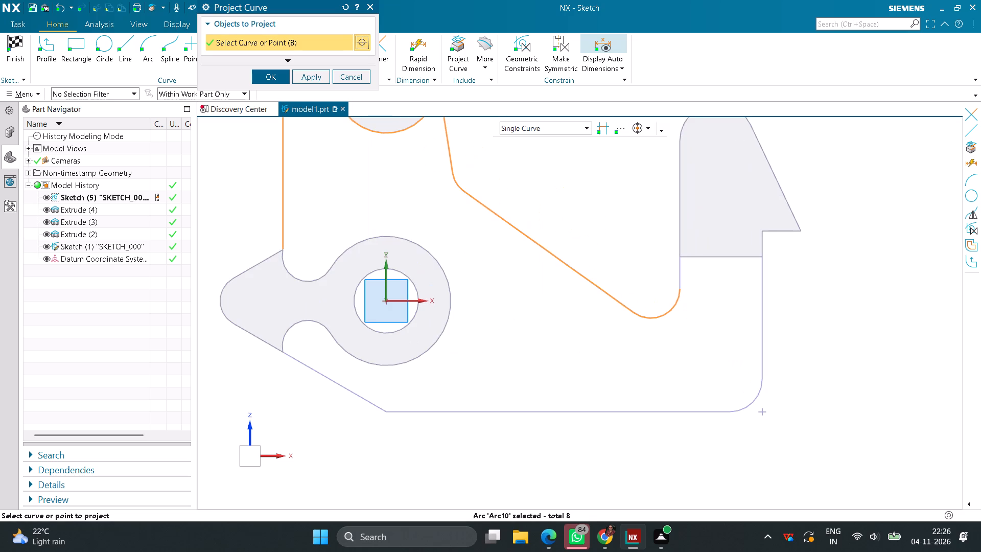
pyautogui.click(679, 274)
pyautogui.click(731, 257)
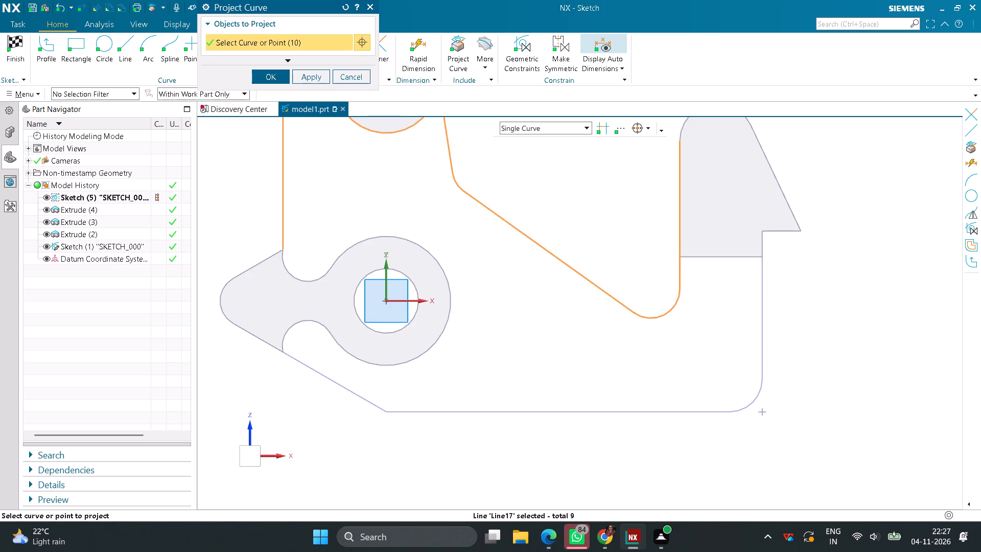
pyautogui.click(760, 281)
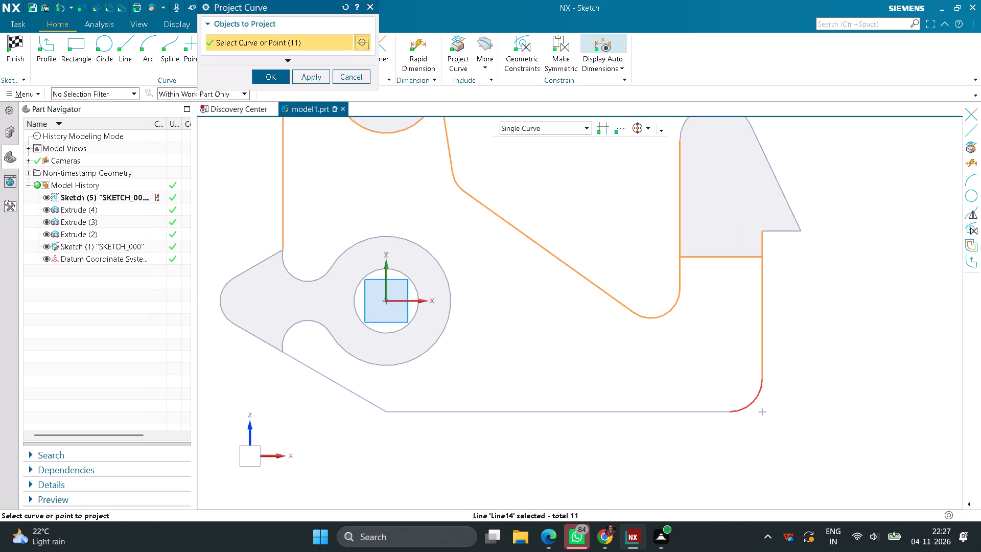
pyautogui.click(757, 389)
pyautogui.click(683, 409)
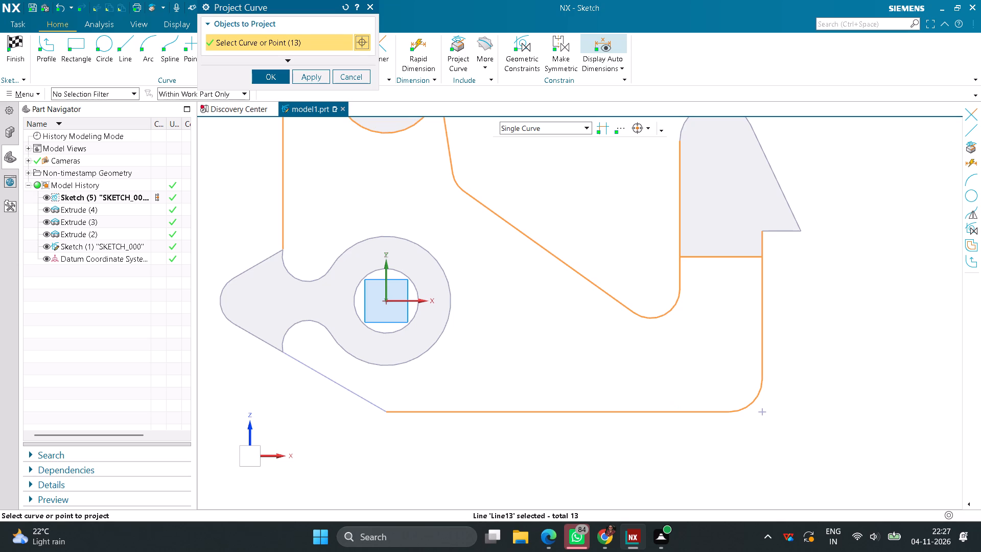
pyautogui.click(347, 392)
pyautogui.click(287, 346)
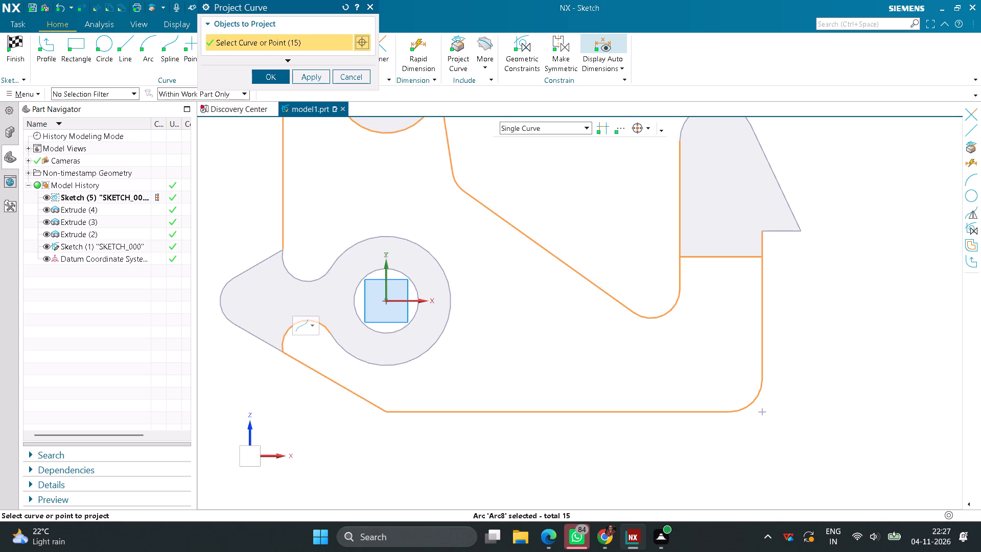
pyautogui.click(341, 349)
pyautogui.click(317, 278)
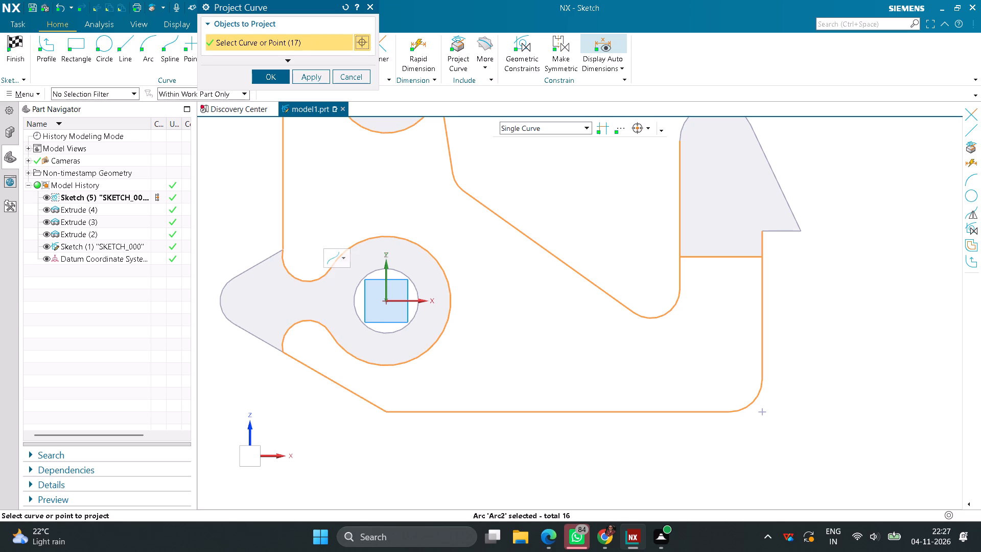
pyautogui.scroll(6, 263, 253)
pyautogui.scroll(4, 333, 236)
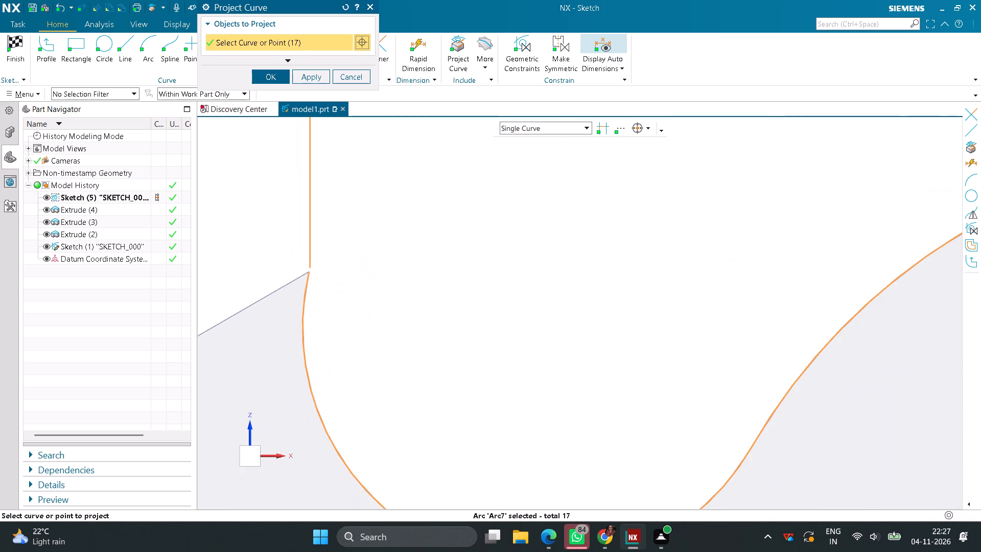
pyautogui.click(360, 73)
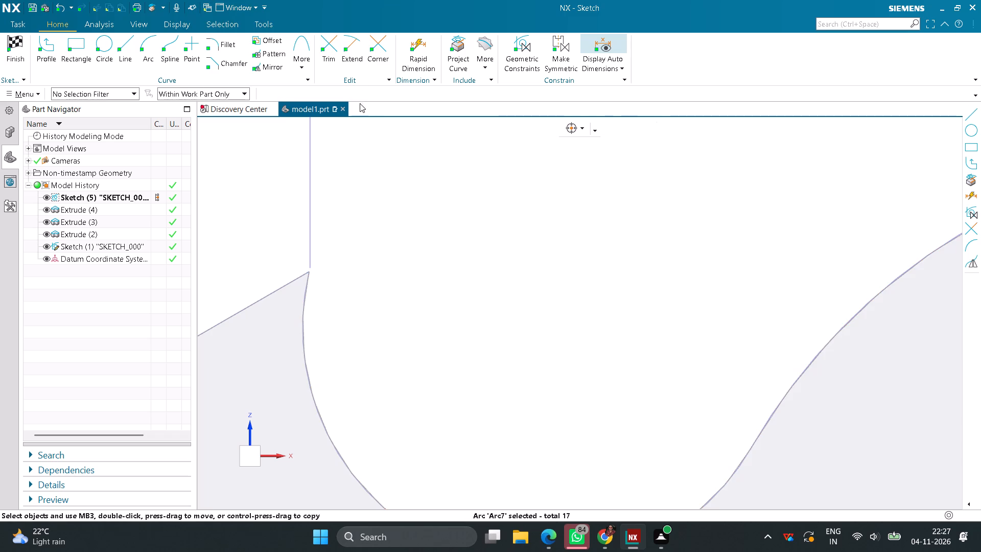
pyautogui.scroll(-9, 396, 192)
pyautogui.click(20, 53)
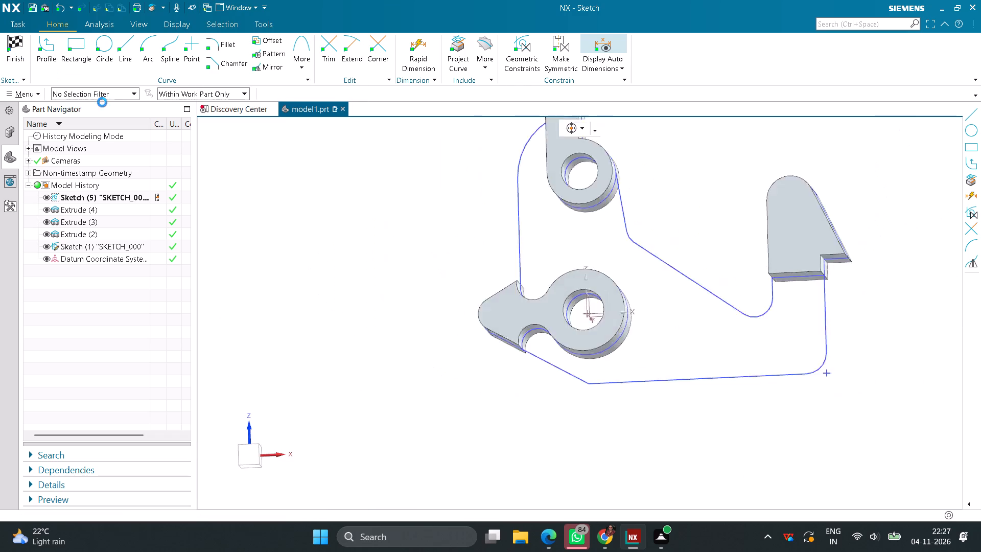
# Reopen the original sketch SKETCH_000 and draw a short line closing the gap between the long vertical line's lower end and the pointed lug's upper corner.
pyautogui.rightClick(568, 263)
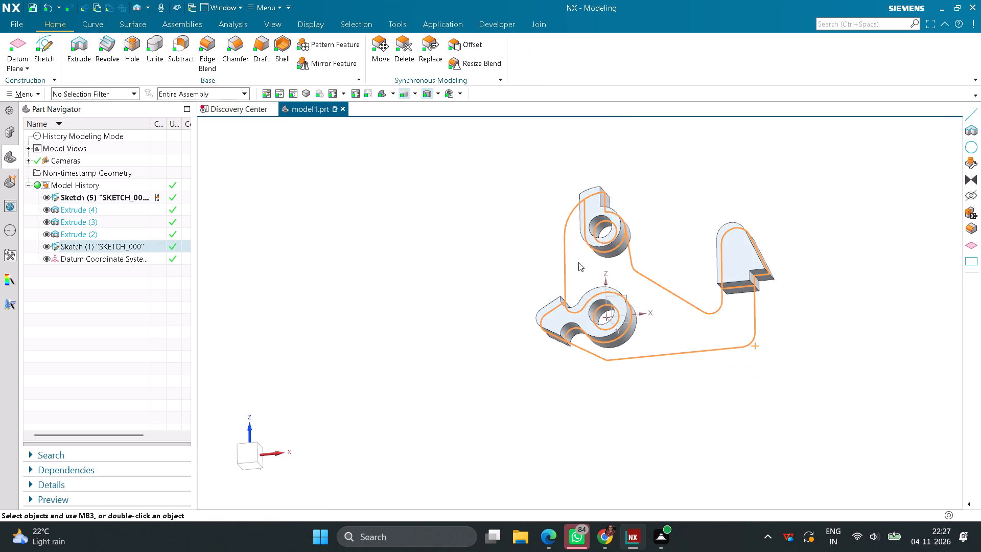
pyautogui.click(593, 256)
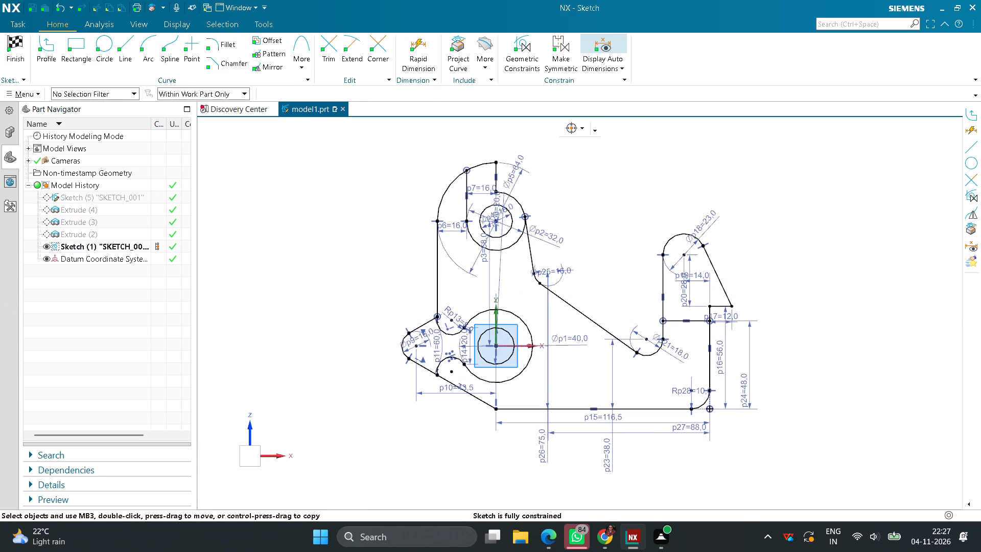
pyautogui.scroll(20, 412, 318)
pyautogui.scroll(1, 412, 318)
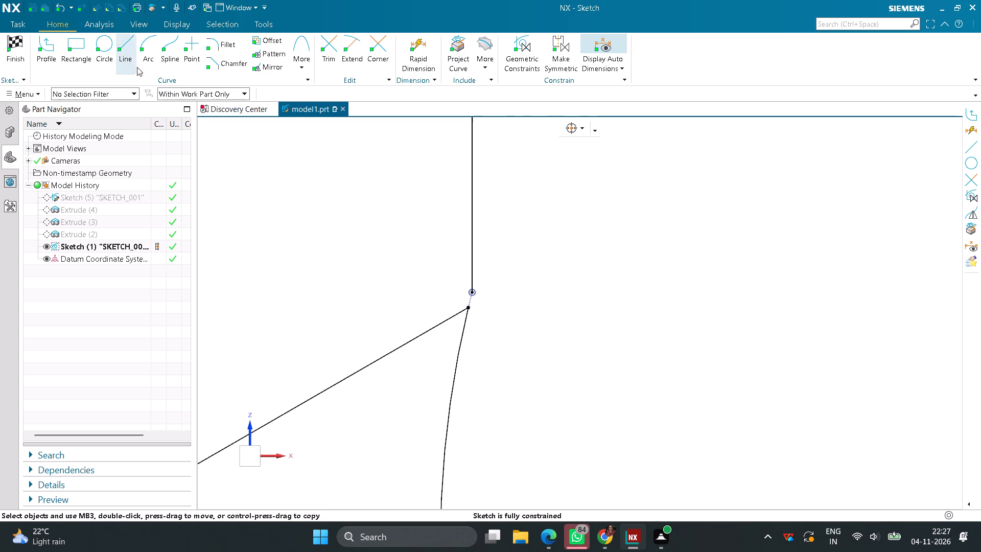
pyautogui.click(126, 44)
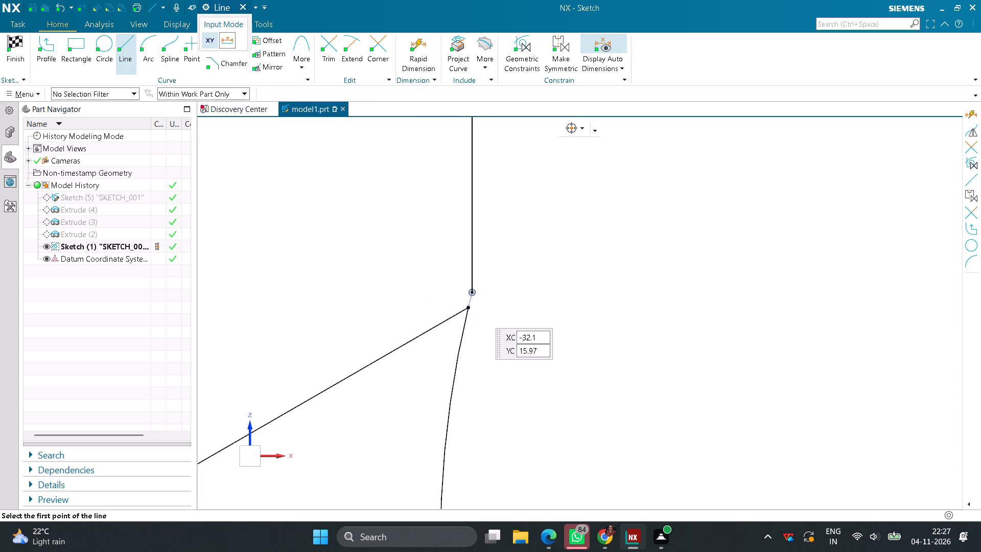
pyautogui.scroll(3, 463, 294)
pyautogui.click(482, 294)
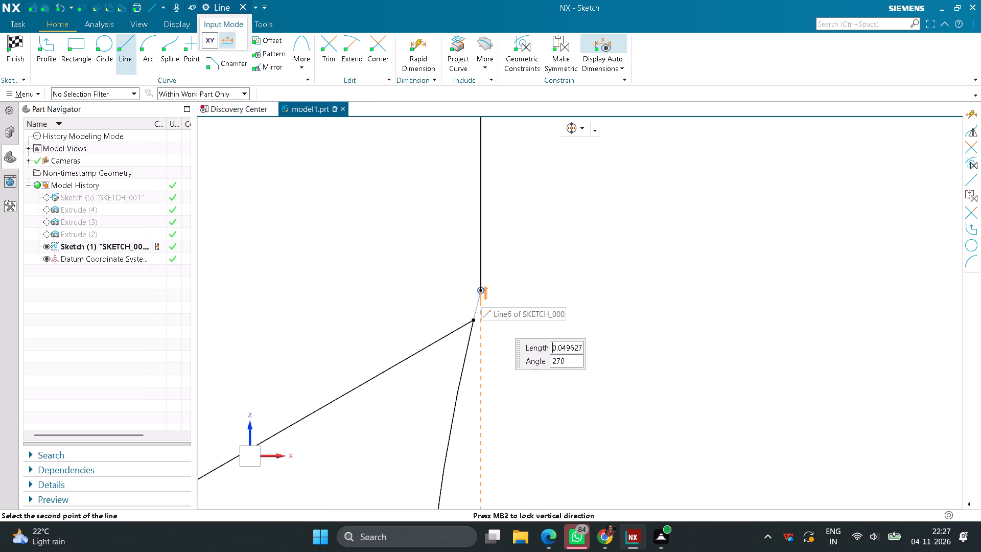
pyautogui.click(475, 320)
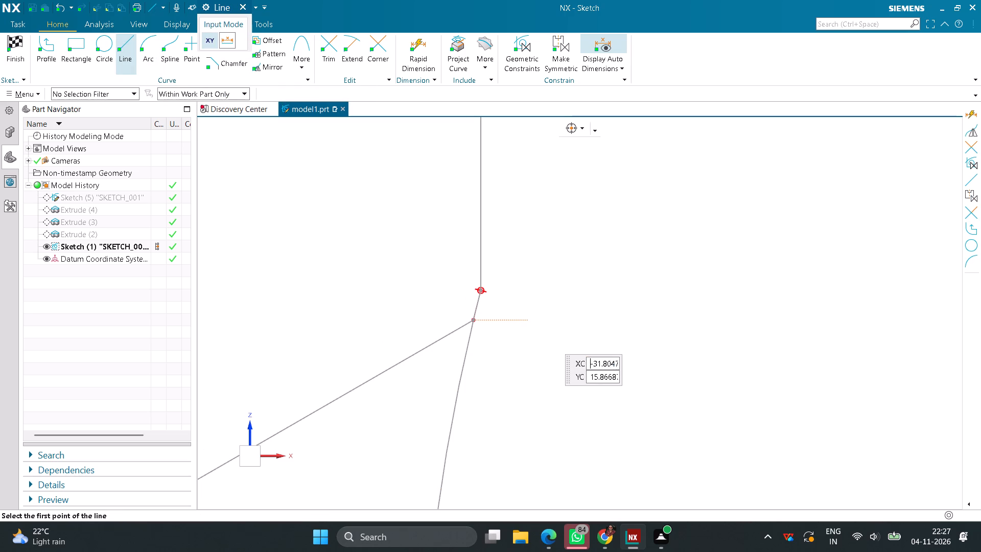
pyautogui.press('Escape')
# Delete the 60-degree angular dimension p11 between the pointed lug's edges and finish the sketch.
pyautogui.scroll(-3, 532, 318)
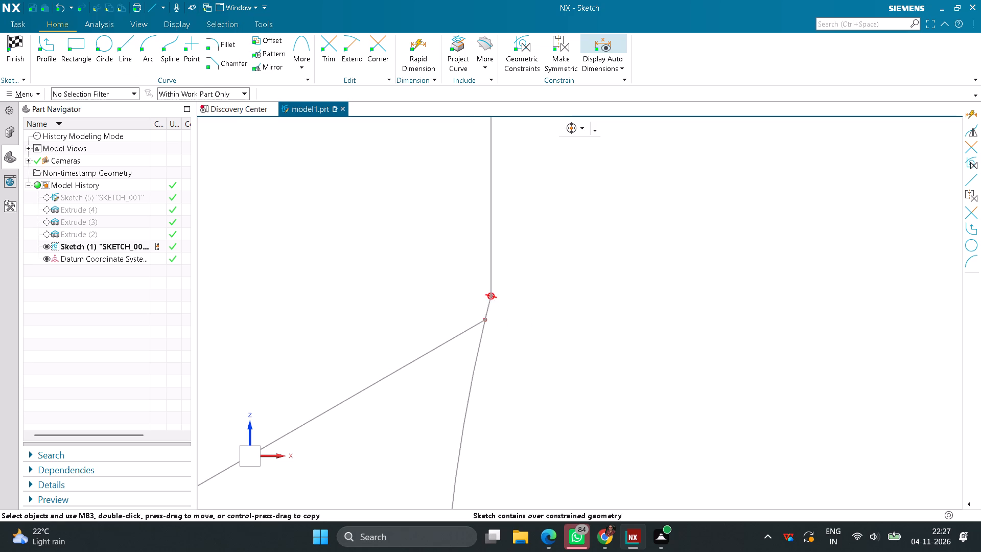
pyautogui.scroll(-12, 532, 319)
pyautogui.scroll(-12, 584, 338)
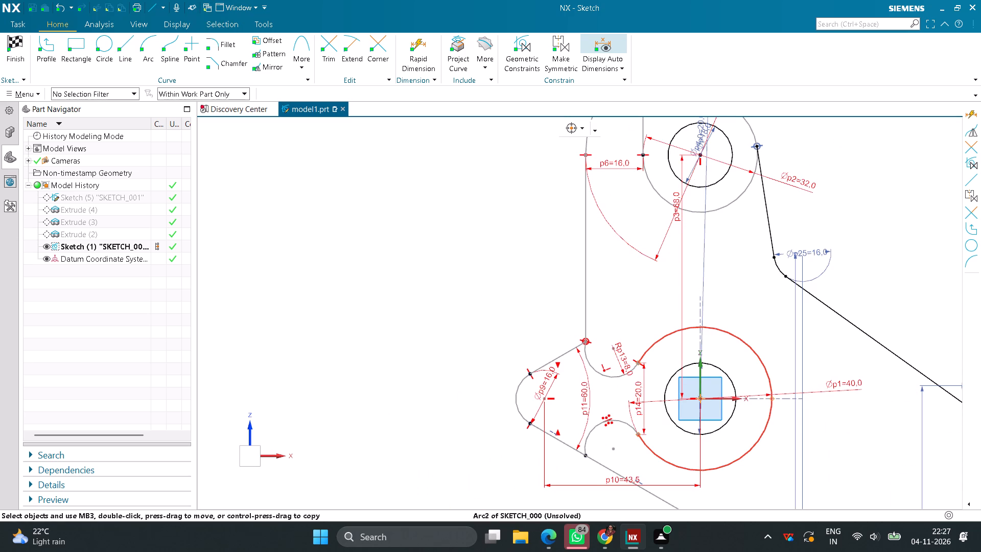
pyautogui.press('Delete')
pyautogui.click(590, 400)
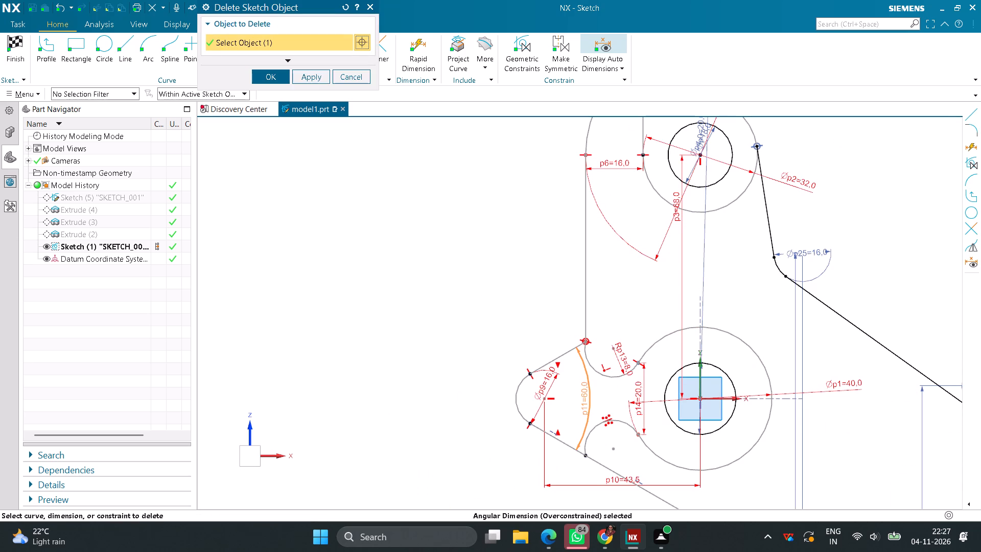
pyautogui.click(279, 80)
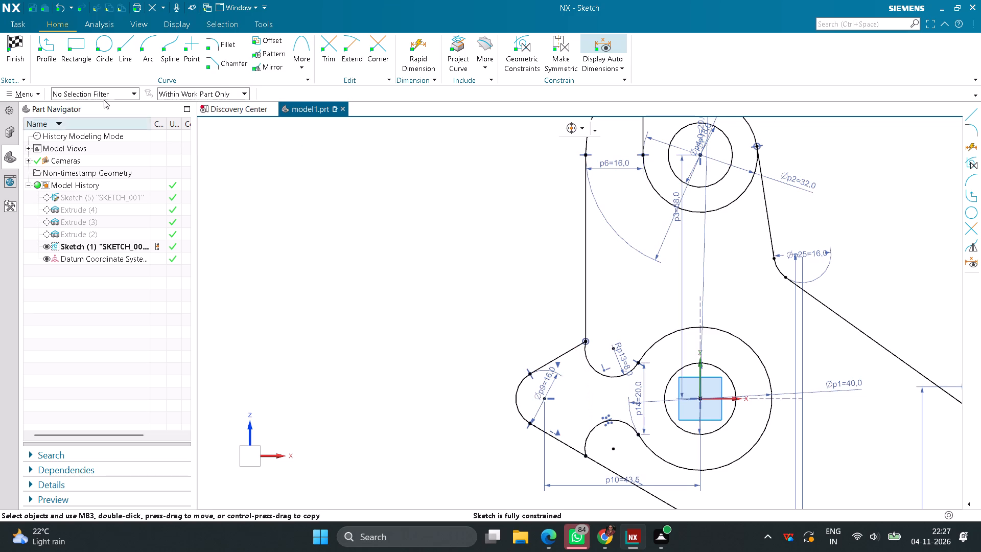
pyautogui.click(15, 43)
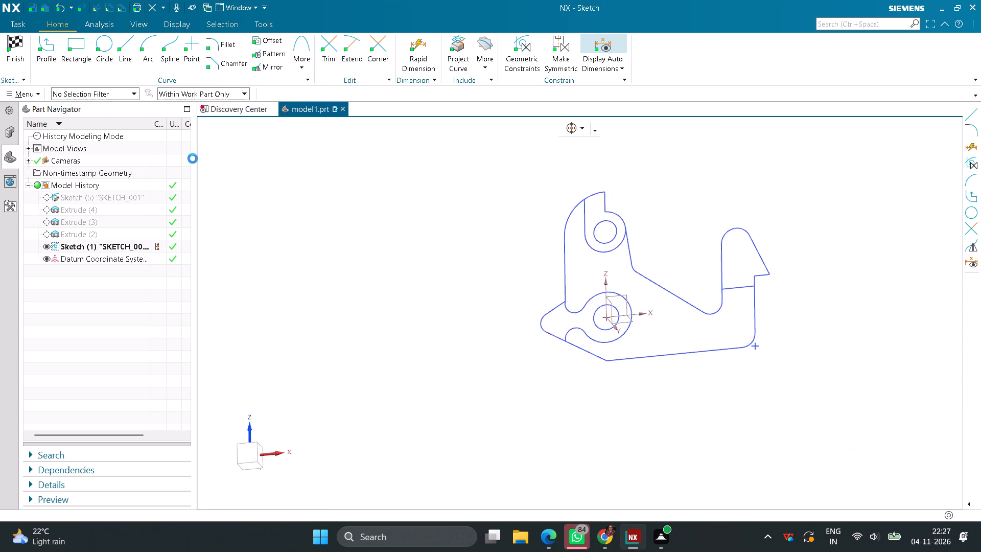
# Extrude the closed connecting-plate outline from 0 to 24 mm as a separate body with Boolean set to None.
pyautogui.click(88, 62)
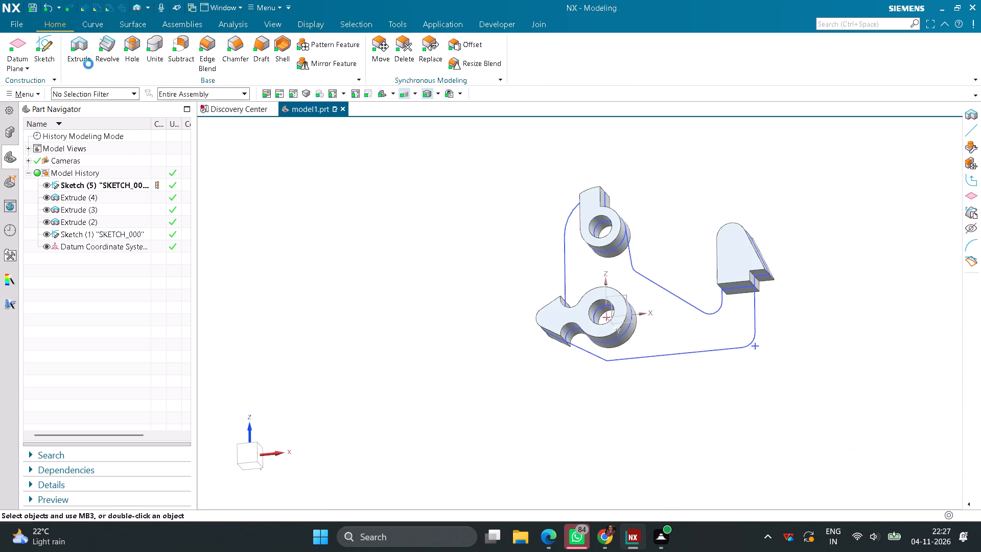
pyautogui.click(573, 271)
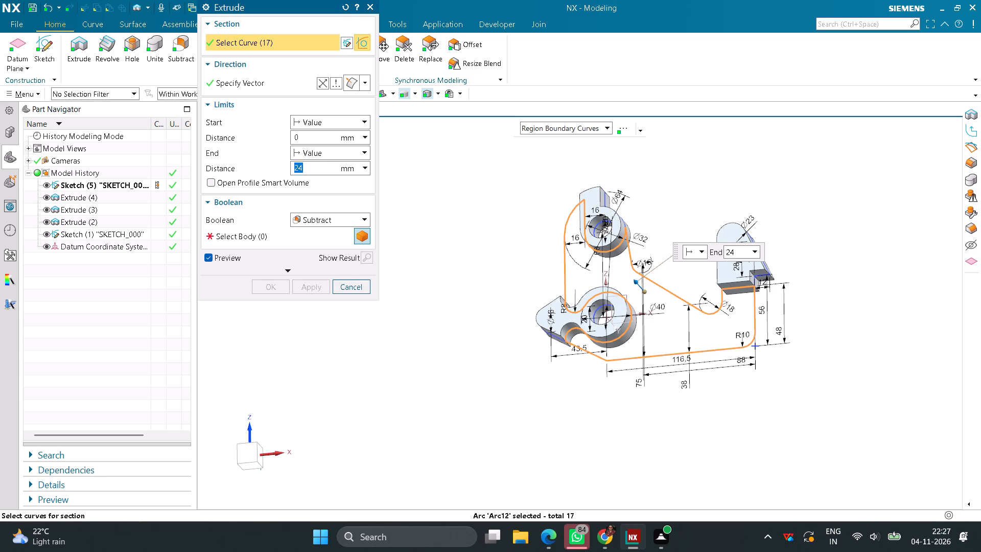
pyautogui.moveTo(453, 252); pyautogui.dragTo(426, 291, button='middle')
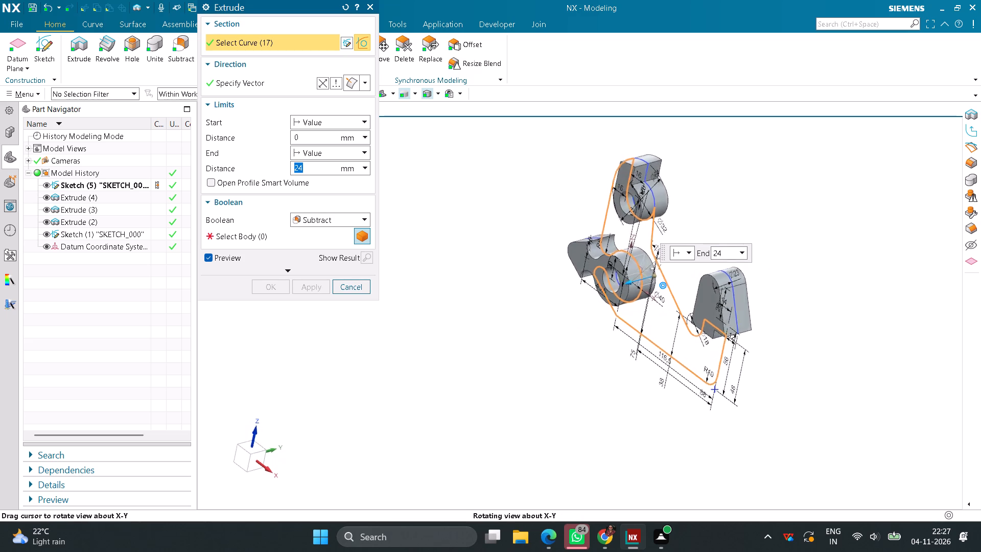
pyautogui.moveTo(426, 291); pyautogui.dragTo(428, 291, button='middle')
pyautogui.click(363, 219)
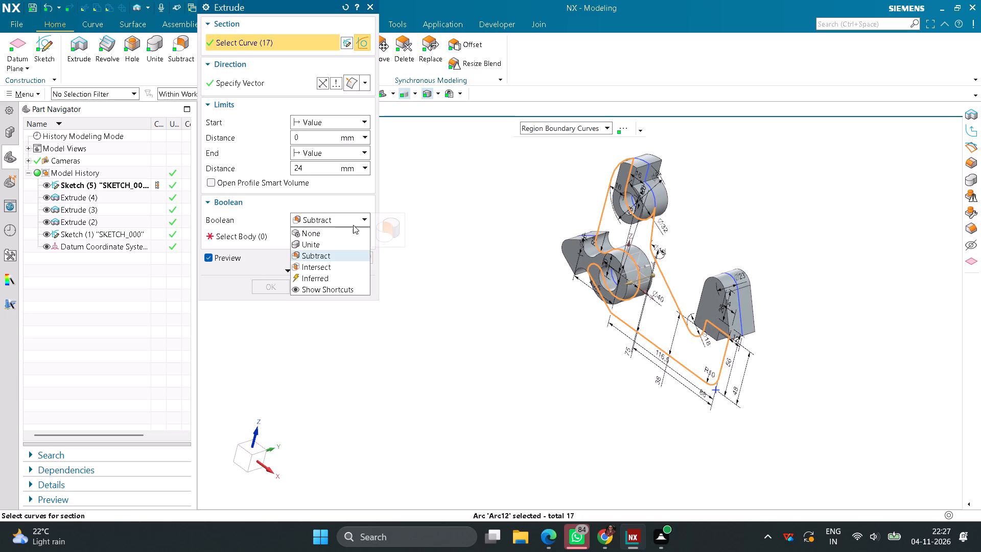
pyautogui.click(316, 234)
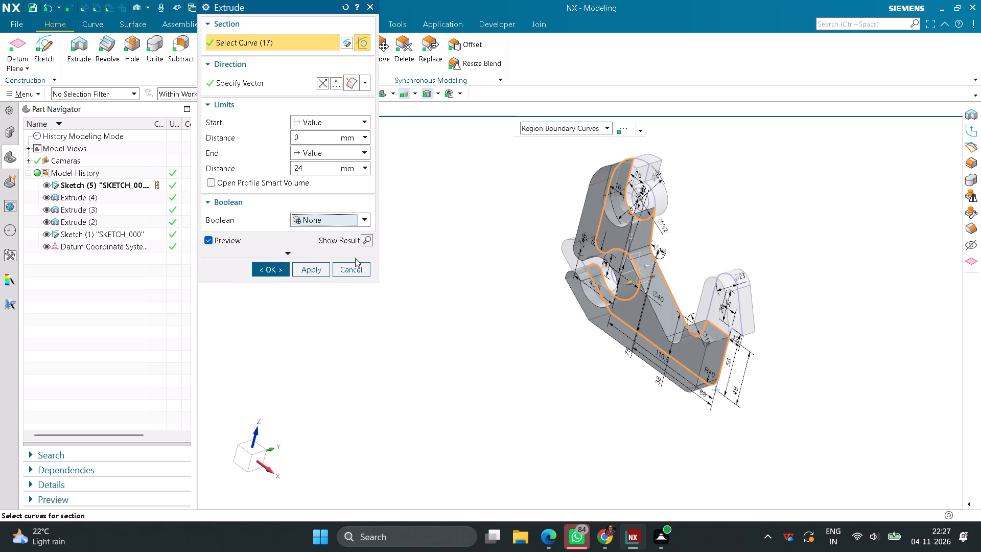
pyautogui.write('10')
pyautogui.press('Return')
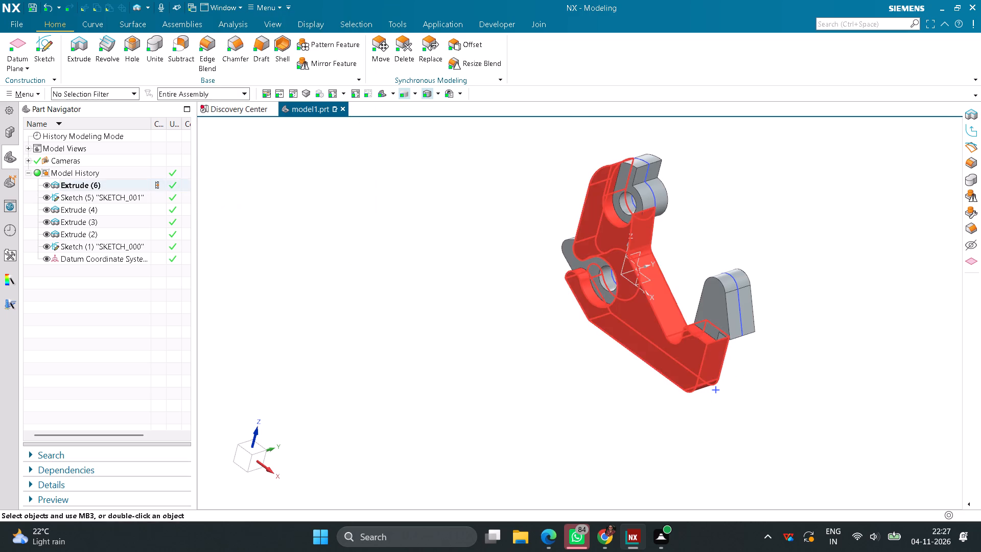
# Edit the plate extrusion to use a symmetric limit with a distance of 10 mm.
pyautogui.doubleClick(599, 219)
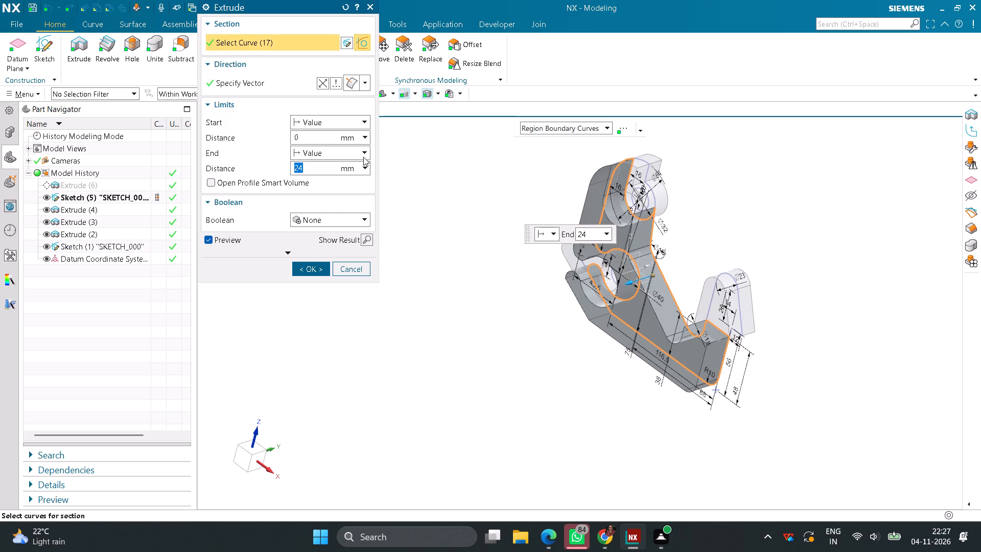
pyautogui.click(362, 155)
pyautogui.click(335, 188)
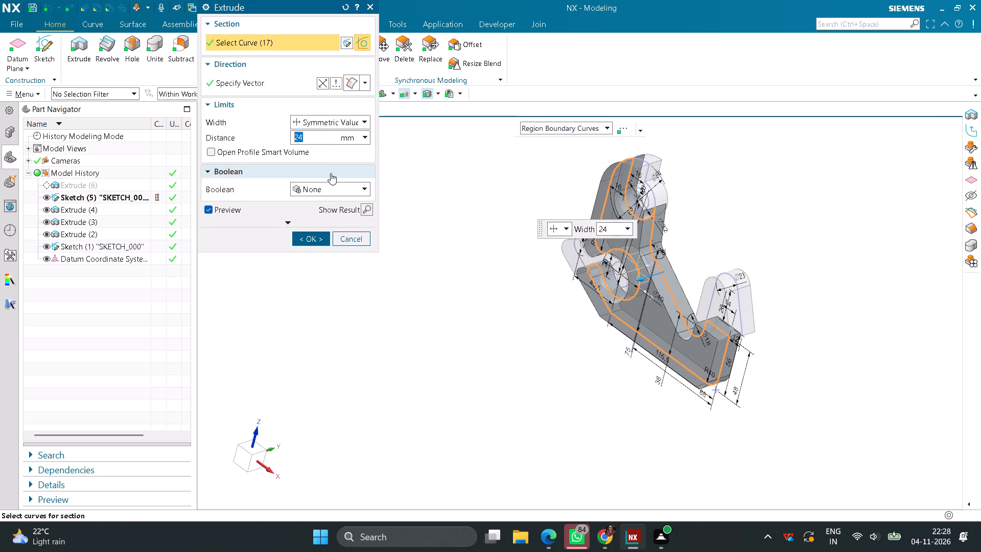
pyautogui.write('10')
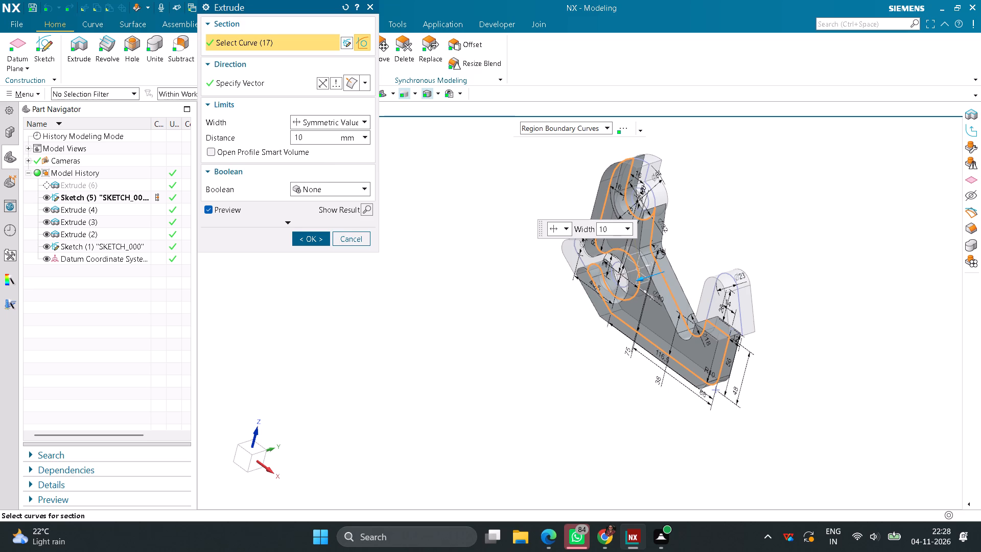
pyautogui.press('Return')
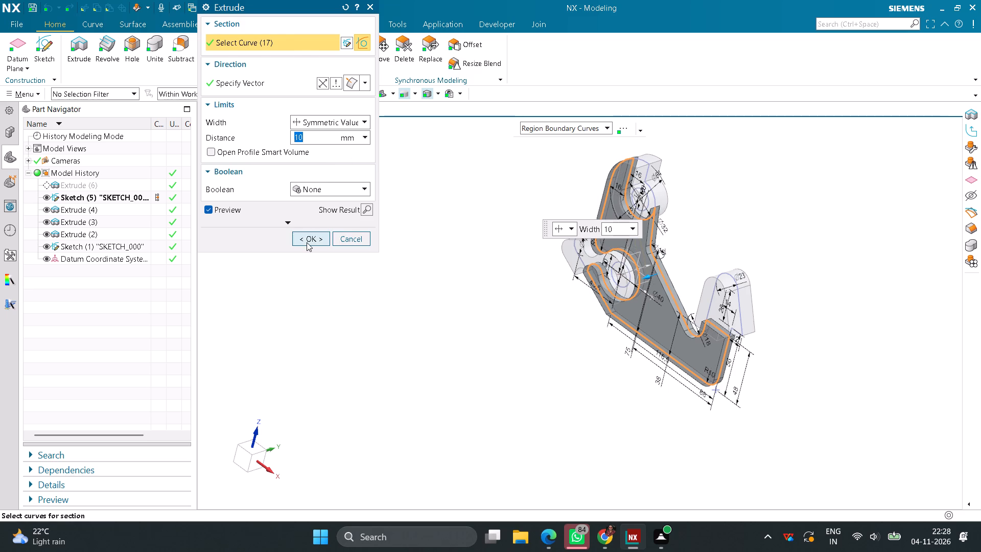
pyautogui.click(308, 242)
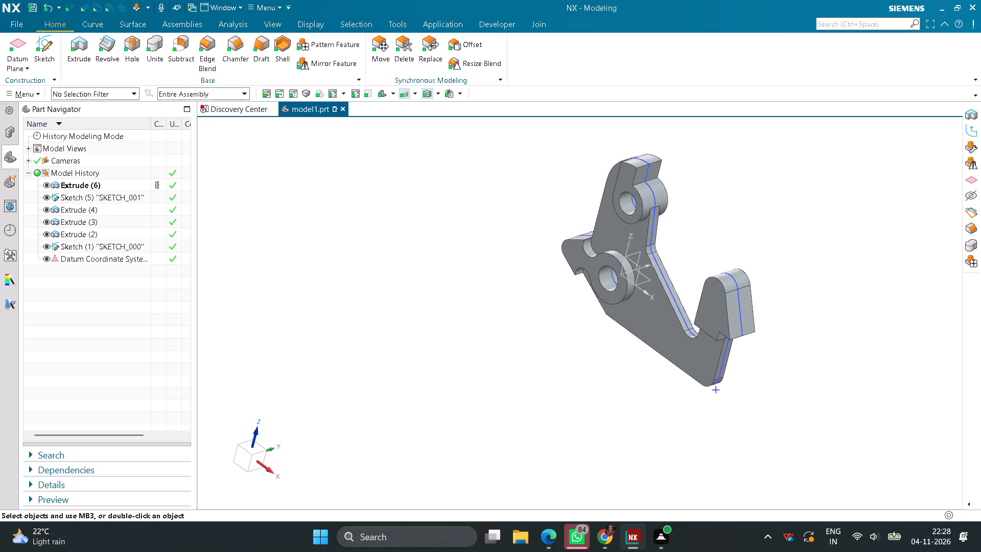
# Change the display colour of the lower boss body with the pointed lug to cyan.
pyautogui.click(320, 24)
pyautogui.click(122, 56)
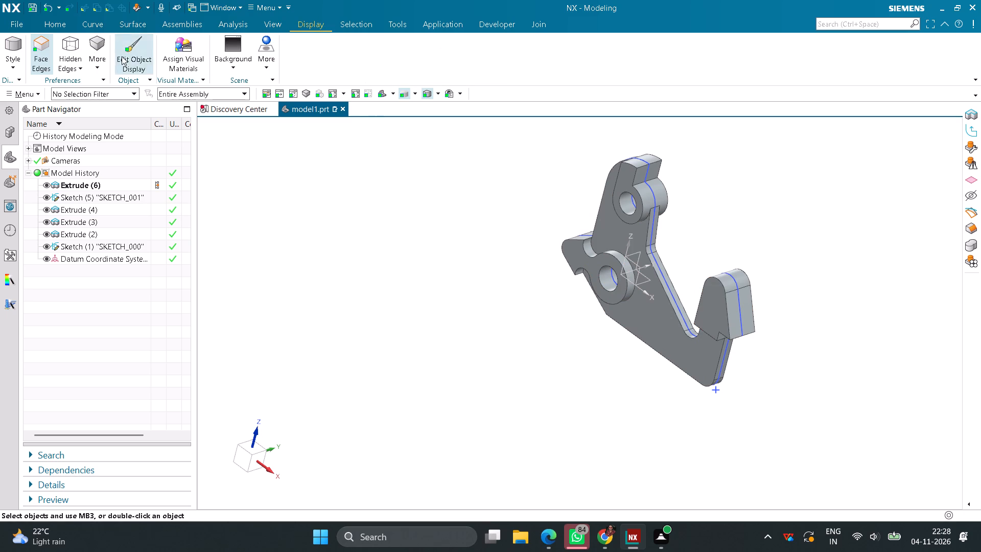
pyautogui.click(567, 253)
pyautogui.click(324, 115)
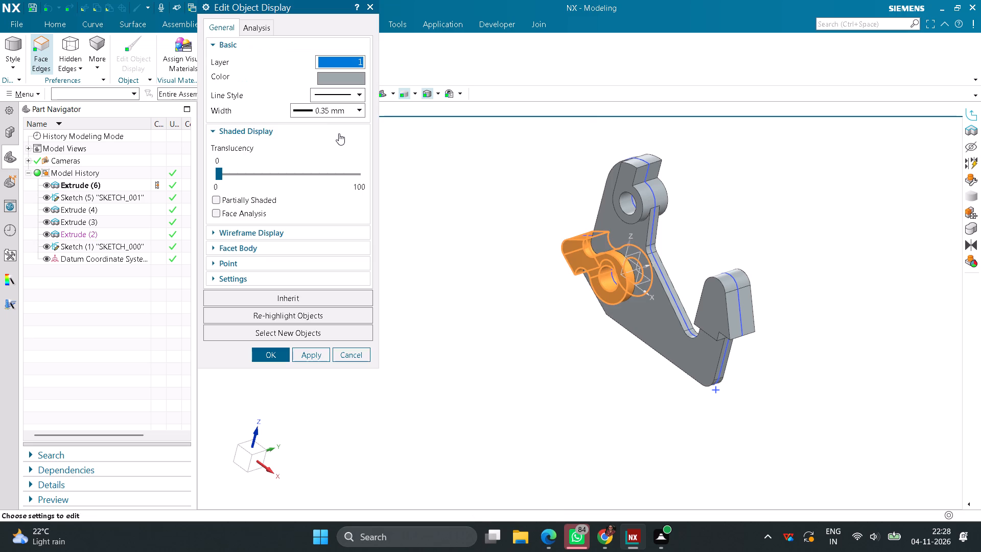
pyautogui.click(356, 76)
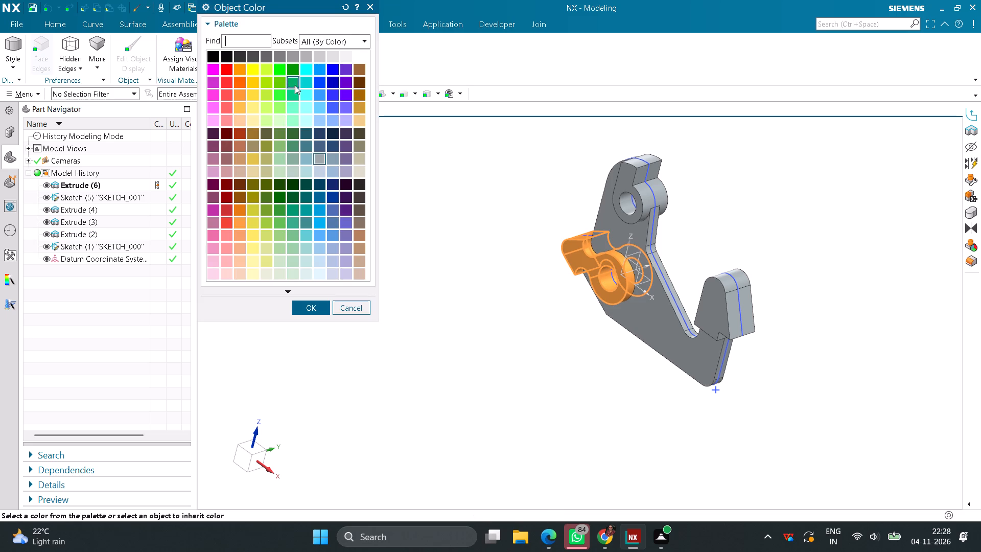
pyautogui.click(305, 72)
pyautogui.click(317, 311)
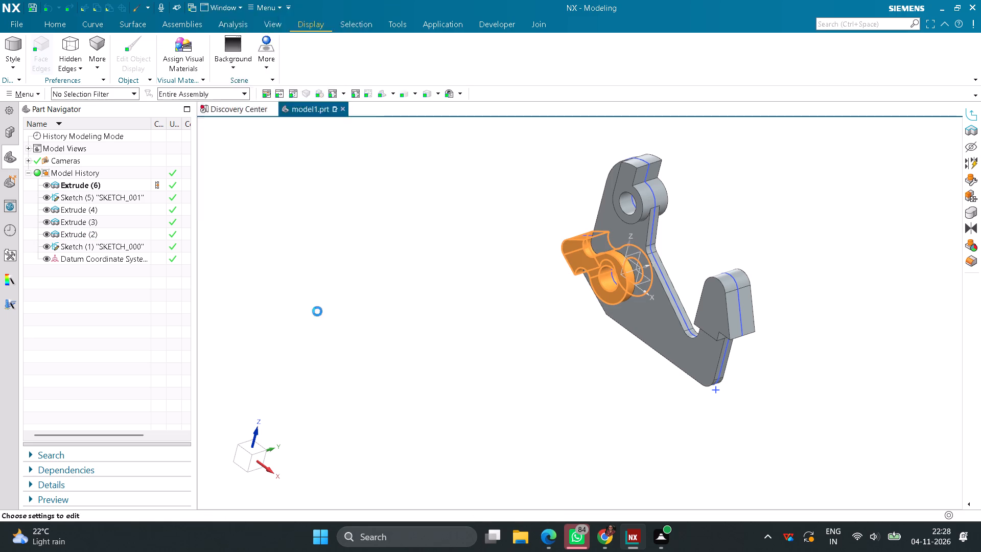
pyautogui.click(317, 353)
pyautogui.click(285, 357)
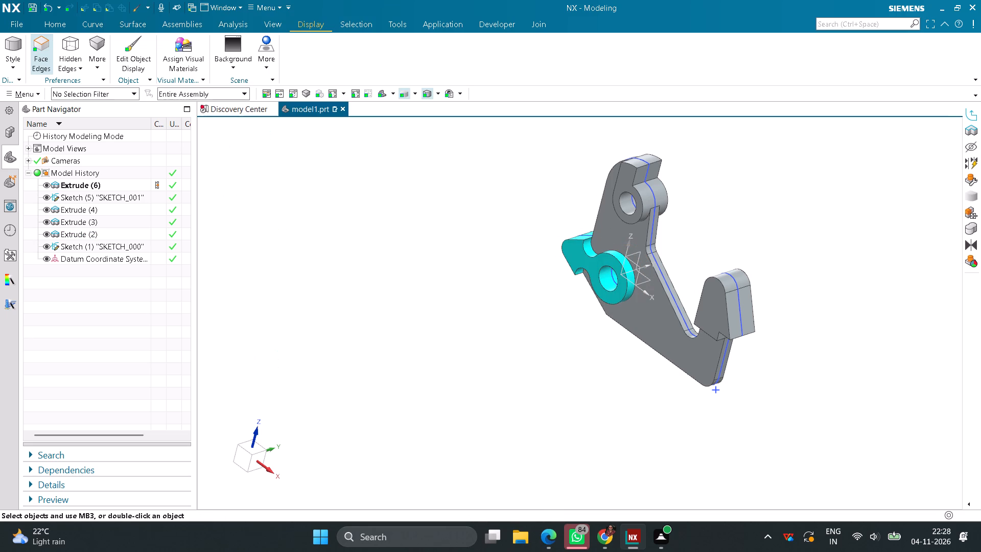
# Change the display colour of the upper boss body to green.
pyautogui.click(139, 48)
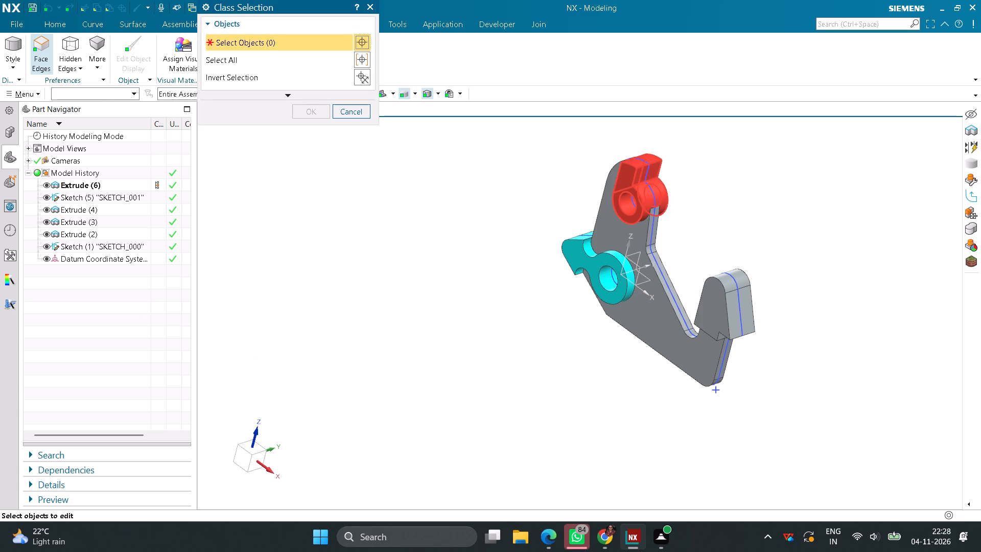
pyautogui.click(624, 183)
pyautogui.click(314, 111)
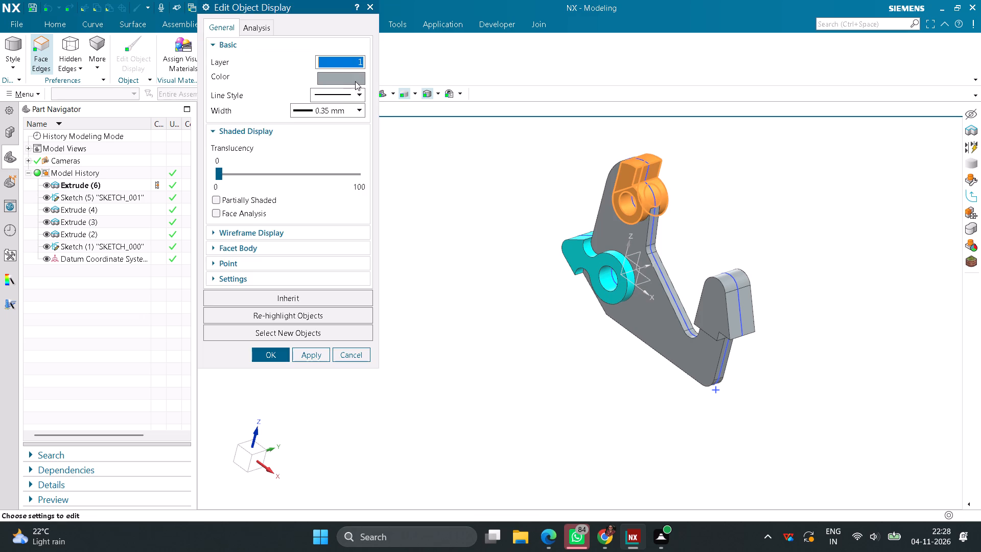
pyautogui.click(355, 81)
pyautogui.click(293, 69)
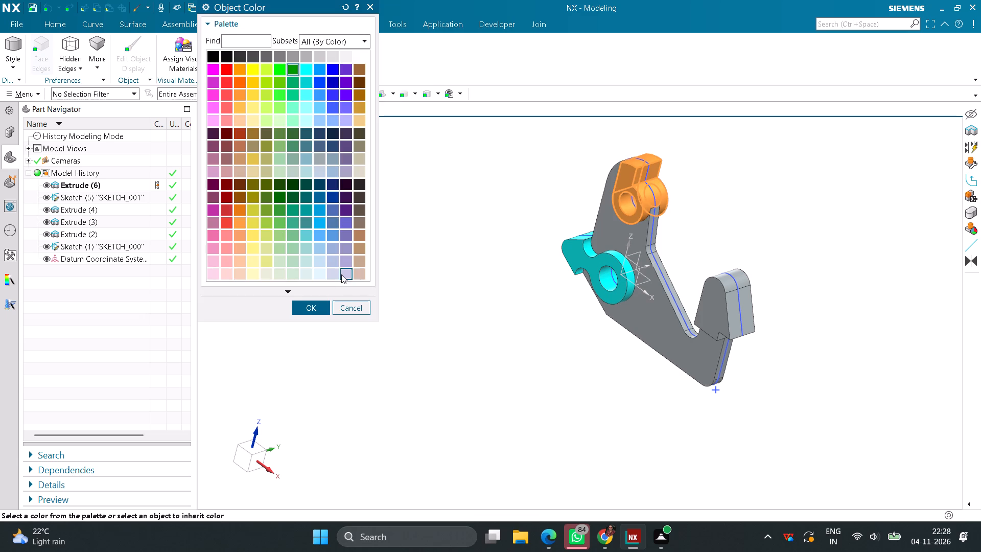
pyautogui.click(323, 303)
pyautogui.click(312, 354)
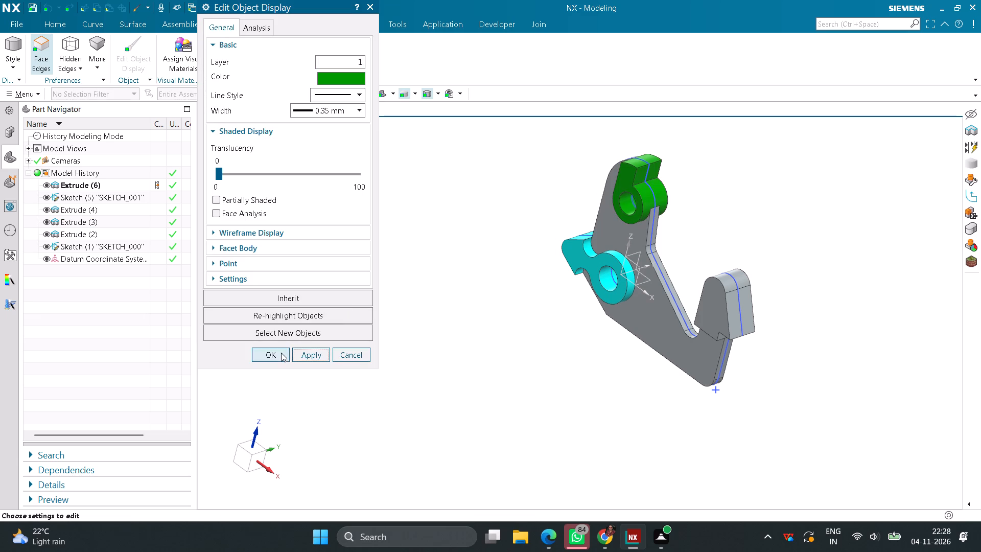
pyautogui.click(281, 353)
# Change the display colour of the tapered fin body to dark olive brown.
pyautogui.click(151, 55)
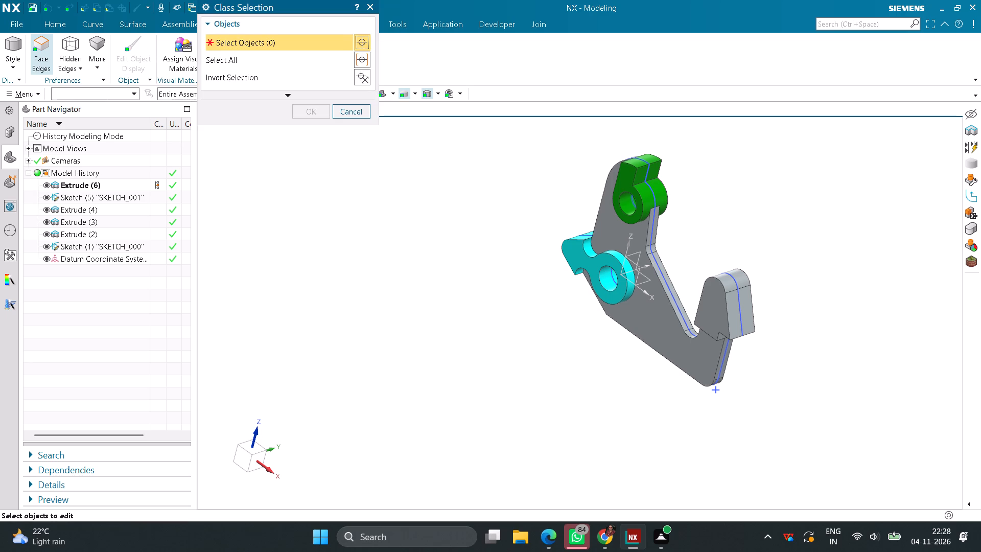
pyautogui.click(707, 300)
pyautogui.click(320, 112)
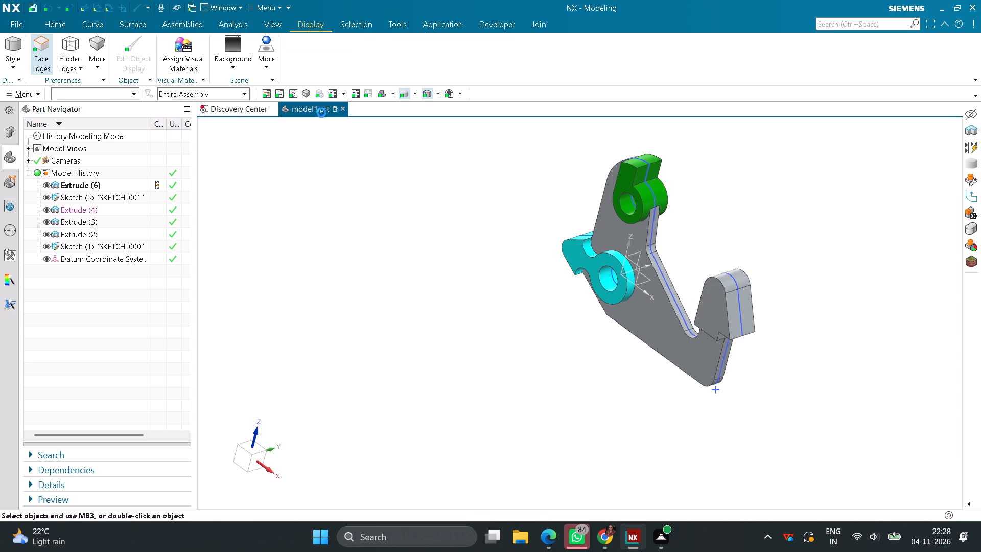
pyautogui.click(354, 81)
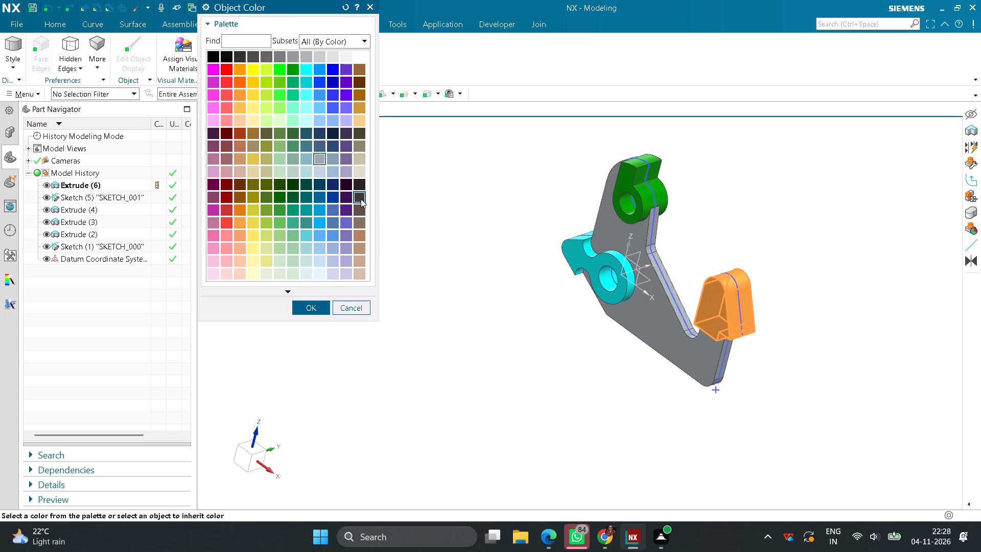
pyautogui.click(354, 128)
pyautogui.click(323, 311)
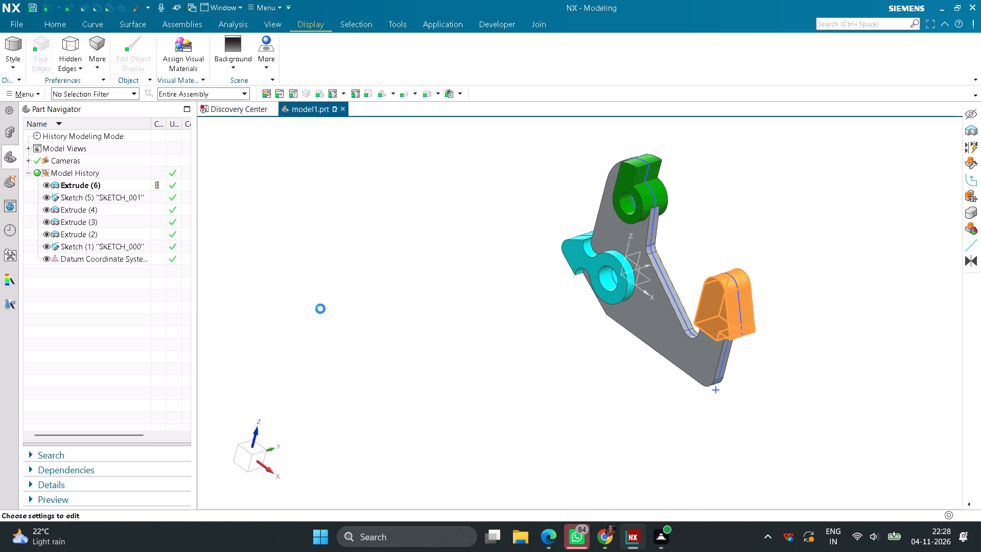
pyautogui.click(311, 353)
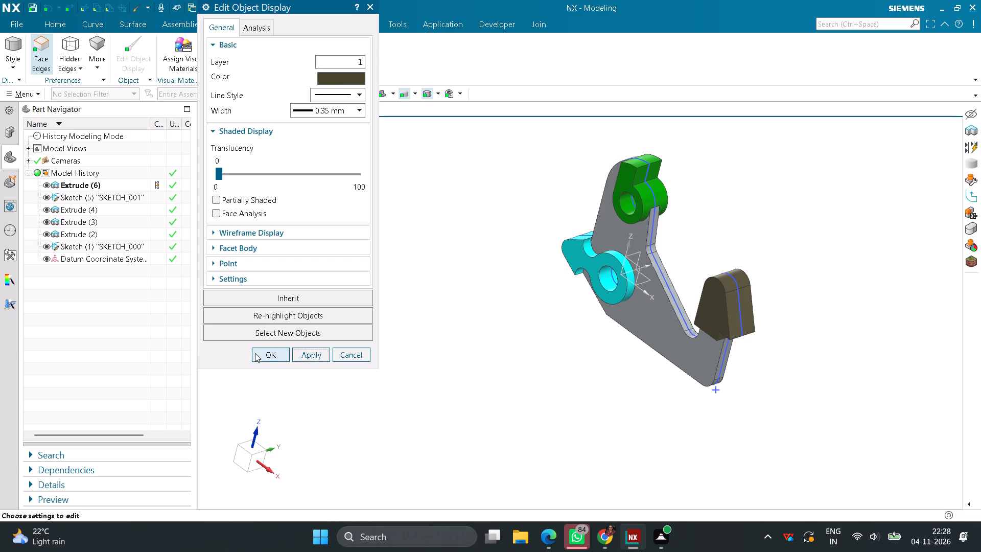
pyautogui.click(258, 353)
# Change the display colour of the connecting plate body to medium blue.
pyautogui.click(132, 57)
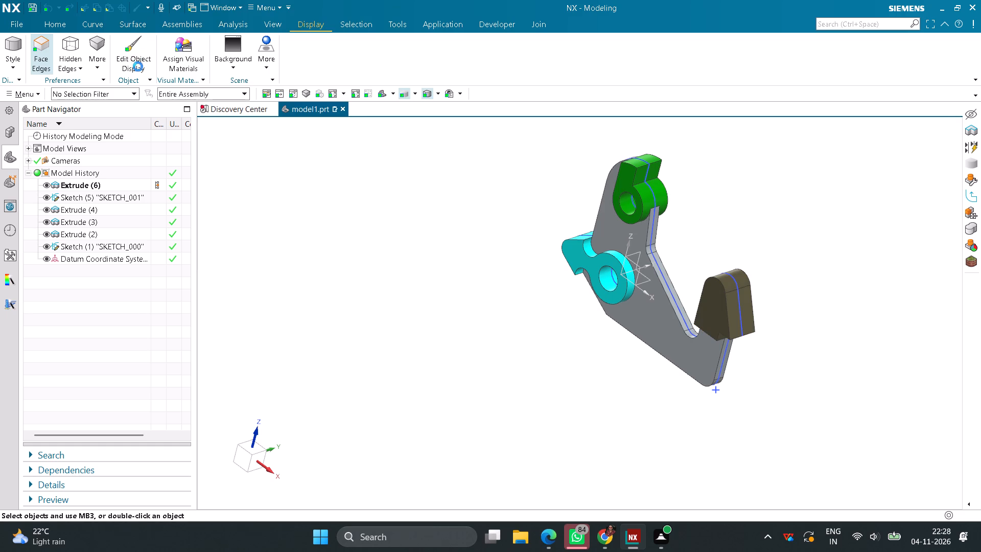
pyautogui.click(640, 323)
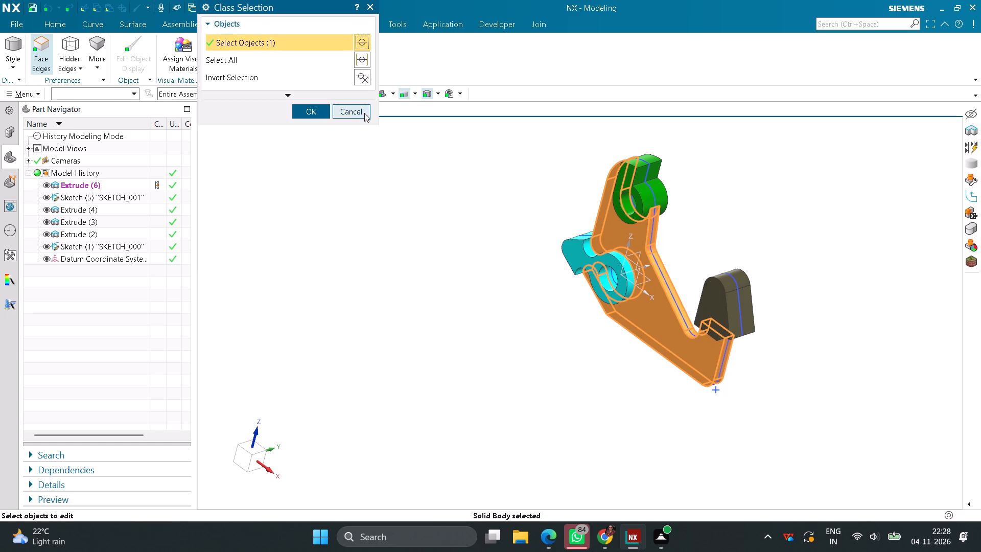
pyautogui.click(318, 113)
pyautogui.click(341, 78)
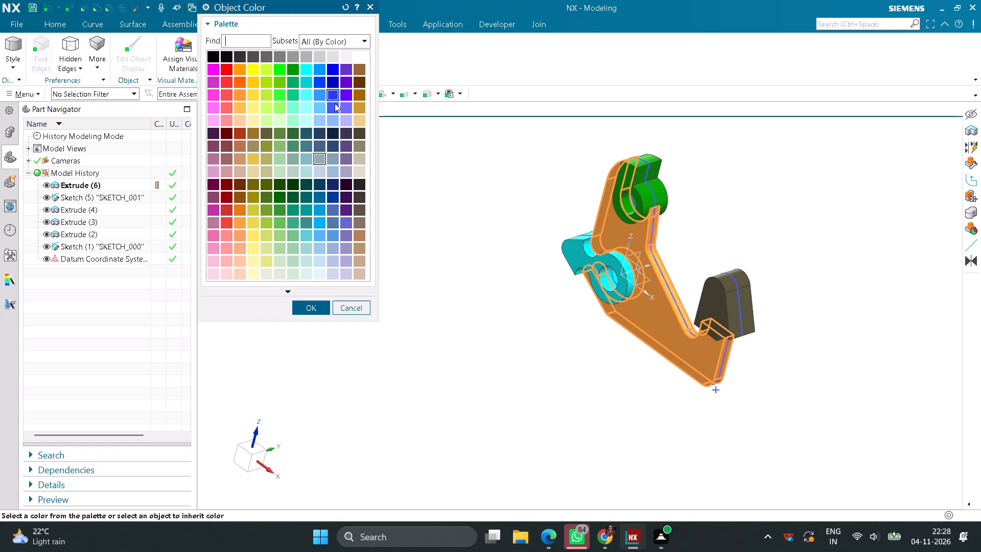
pyautogui.click(252, 138)
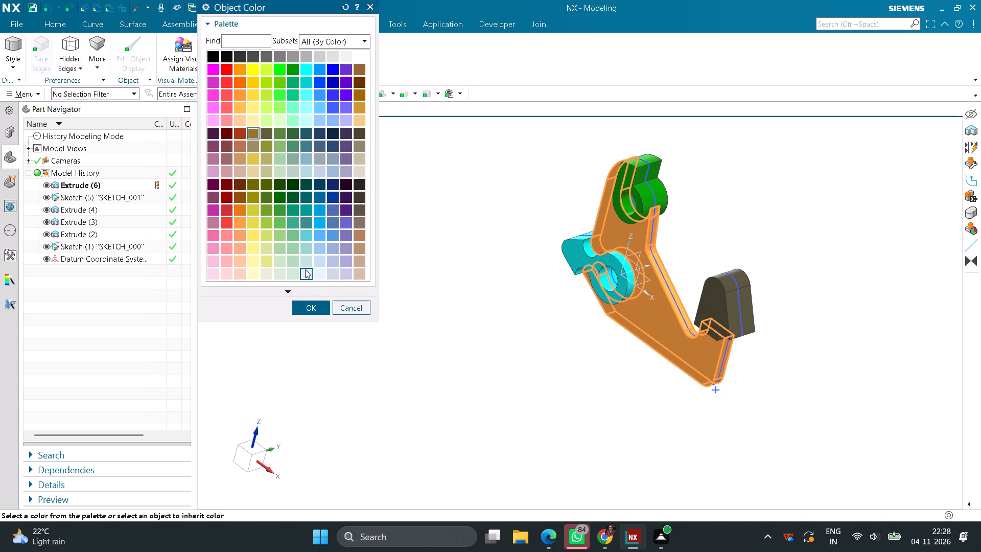
pyautogui.click(333, 241)
pyautogui.click(320, 302)
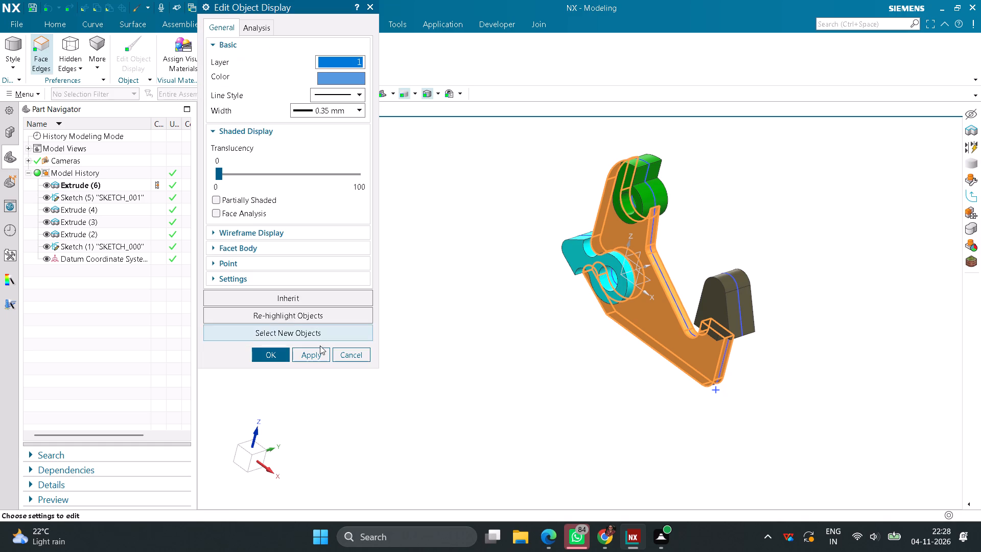
pyautogui.click(316, 358)
pyautogui.click(273, 356)
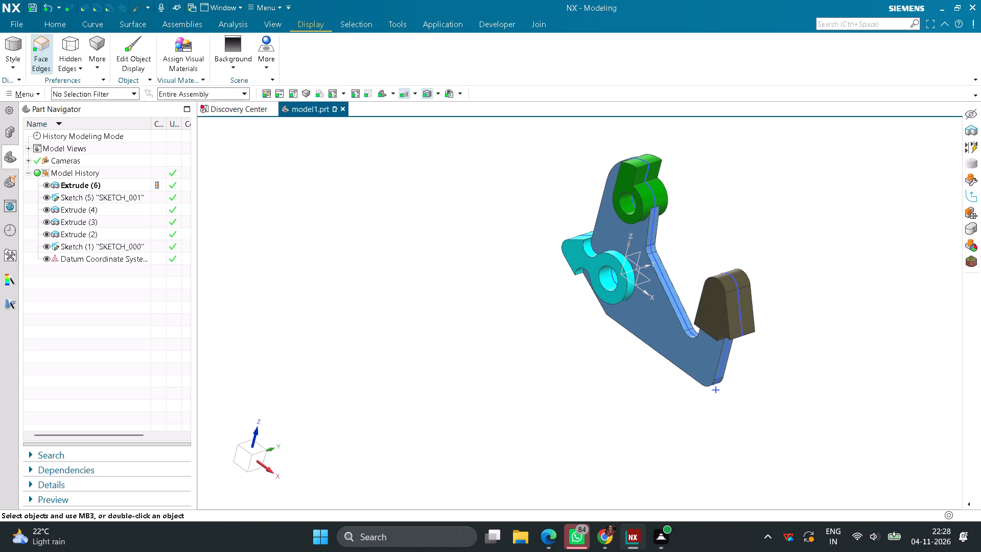
# Hide the first sketch, SKETCH_000, and the datum coordinate system in the model.
pyautogui.moveTo(408, 343); pyautogui.dragTo(438, 344, button='middle')
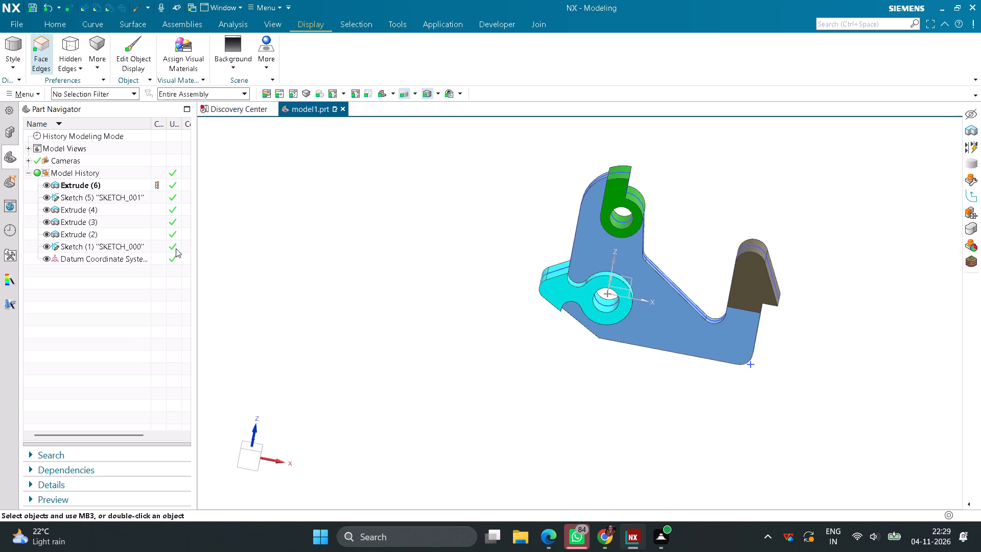
pyautogui.click(76, 199)
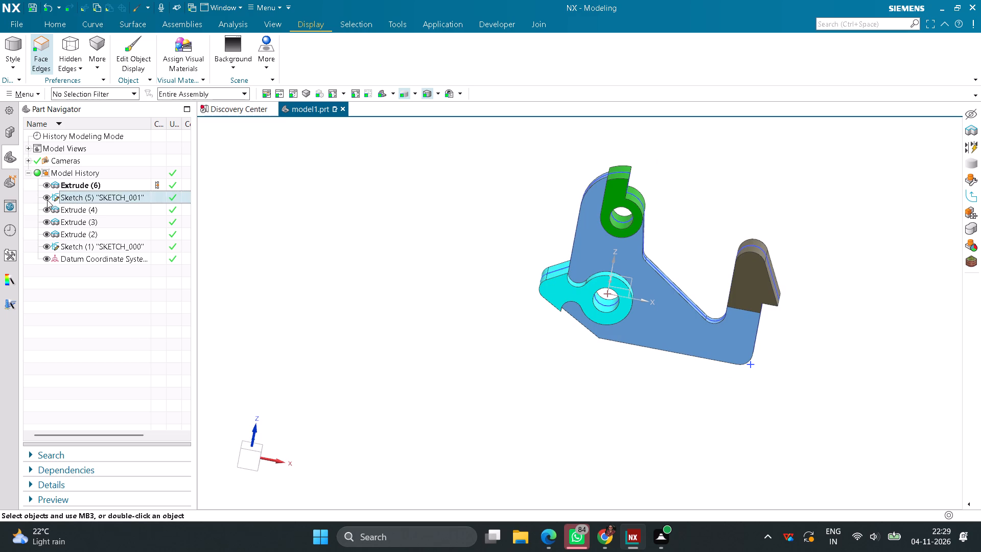
pyautogui.click(45, 200)
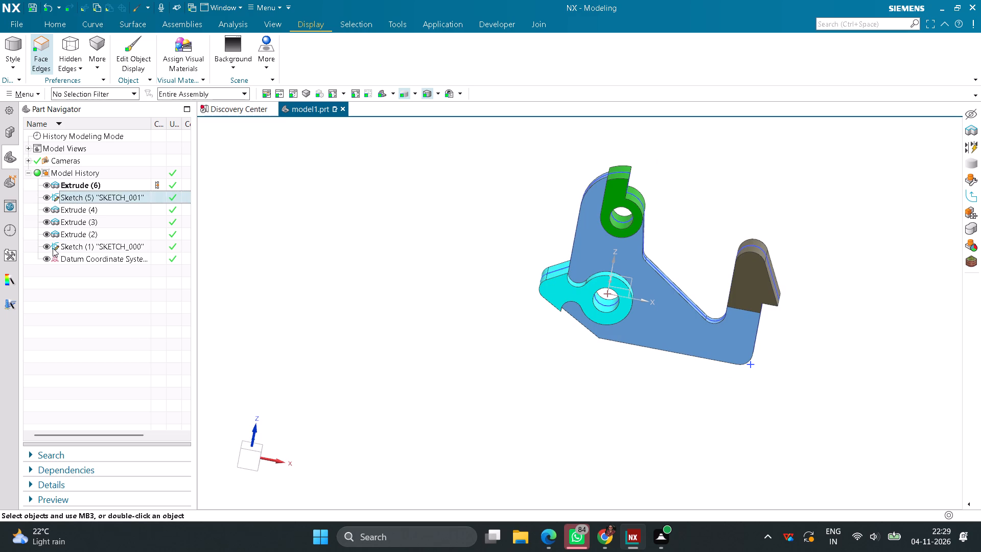
pyautogui.click(48, 245)
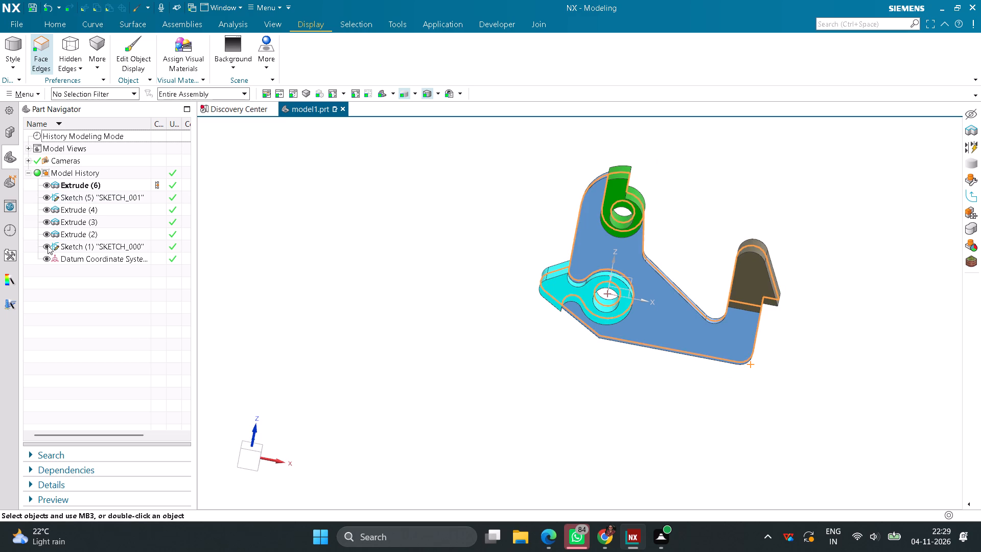
pyautogui.click(44, 261)
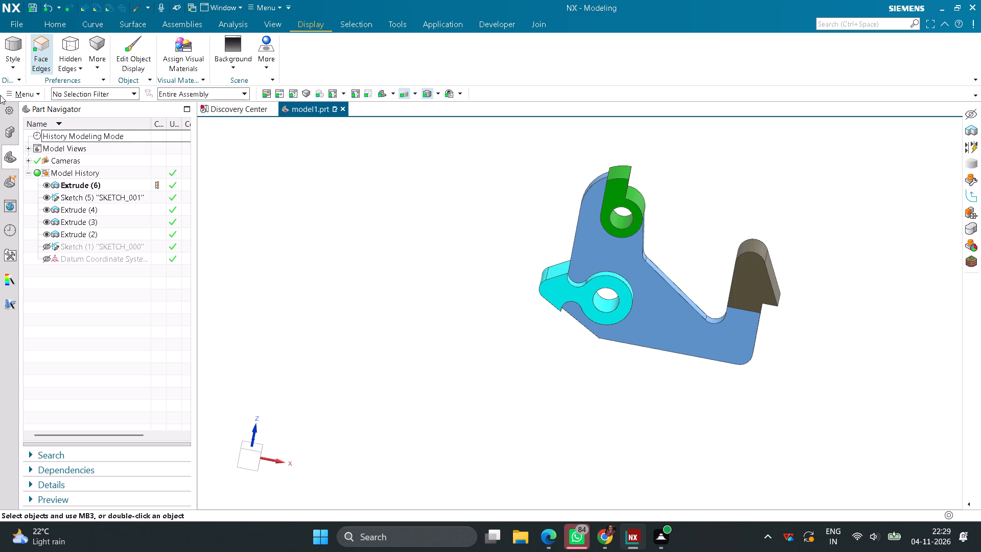
# Save the part under the name model1.prt in the internship folder.
pyautogui.click(19, 24)
pyautogui.click(41, 88)
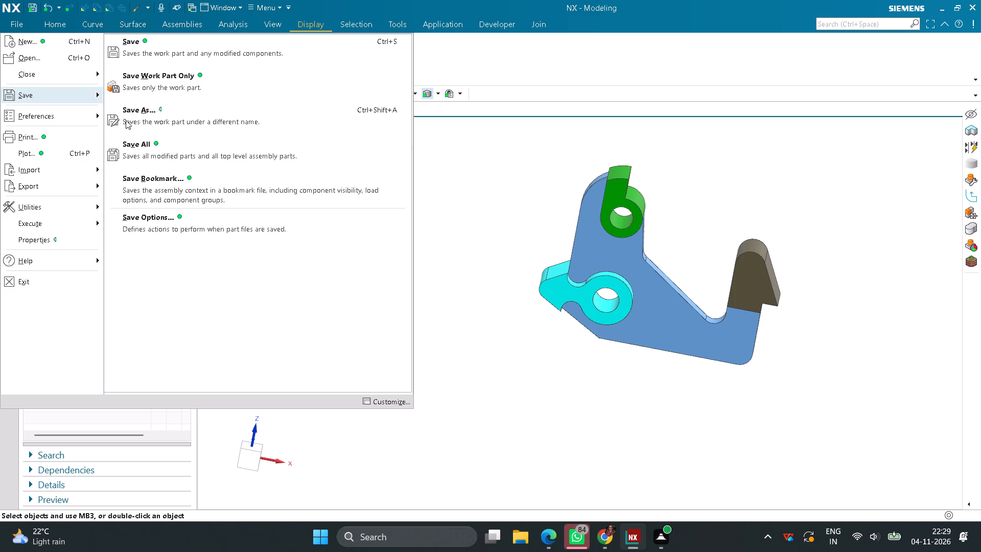
pyautogui.click(159, 53)
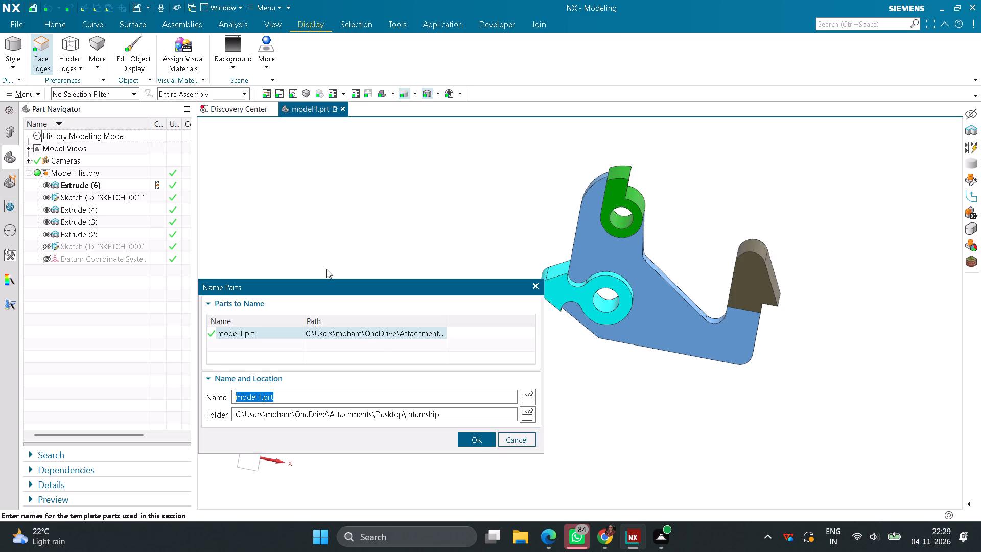
pyautogui.click(470, 443)
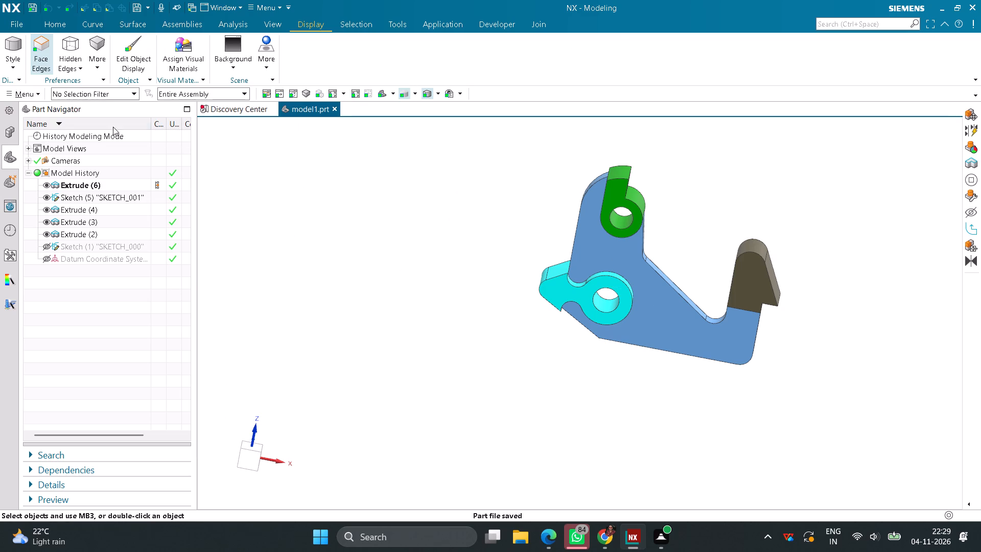
# Orient the model to its front view and save a copy as model1 in IGES format.
pyautogui.click(243, 457)
pyautogui.click(17, 26)
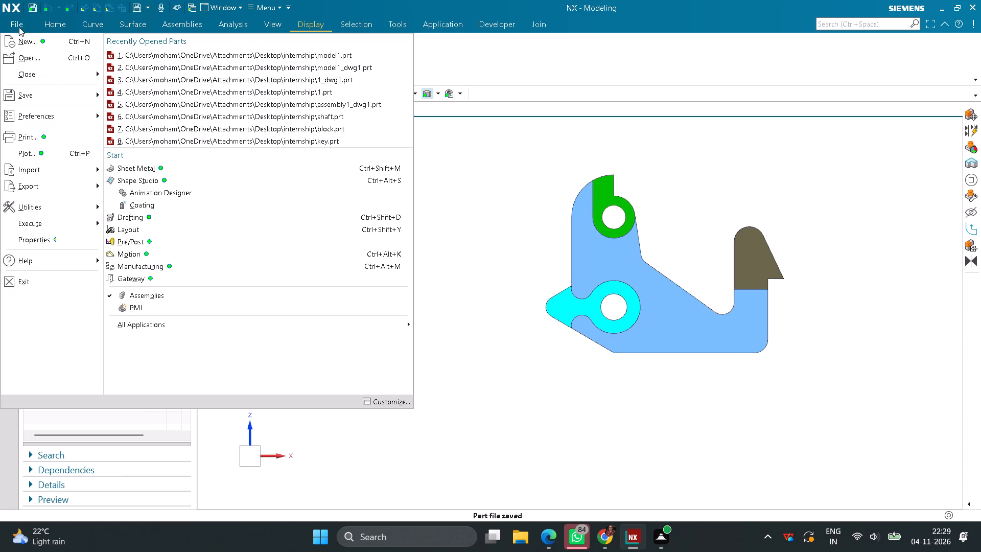
pyautogui.click(63, 98)
pyautogui.click(155, 111)
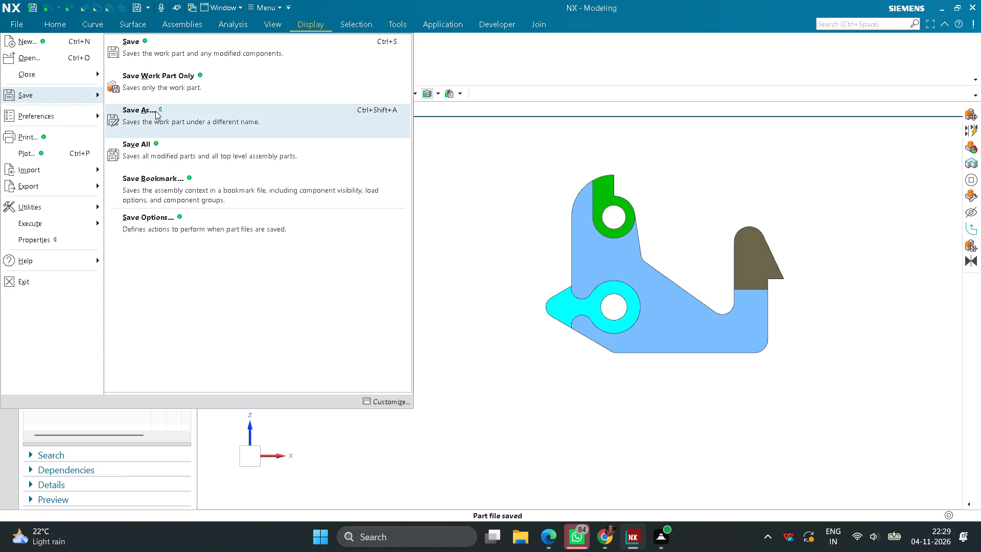
pyautogui.click(458, 307)
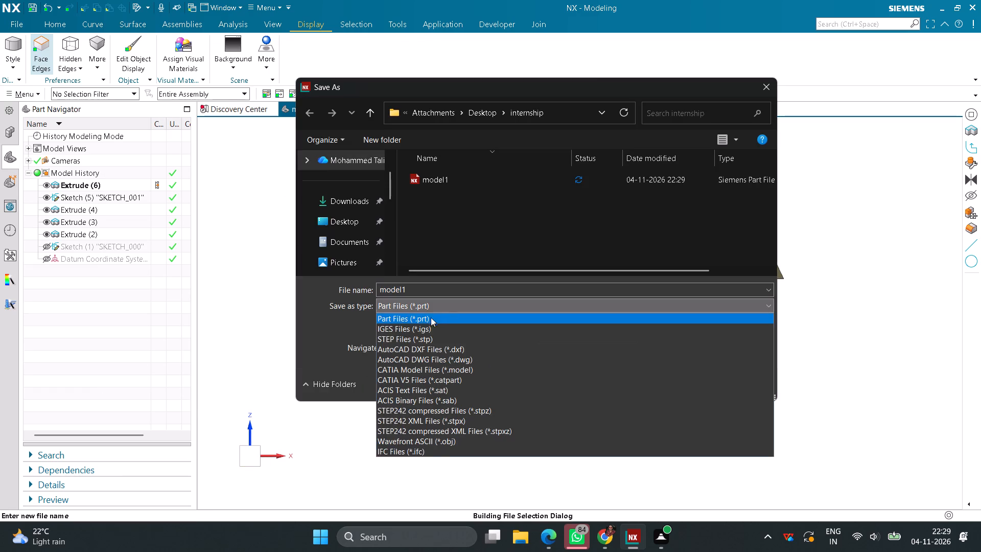
pyautogui.click(408, 326)
pyautogui.click(667, 380)
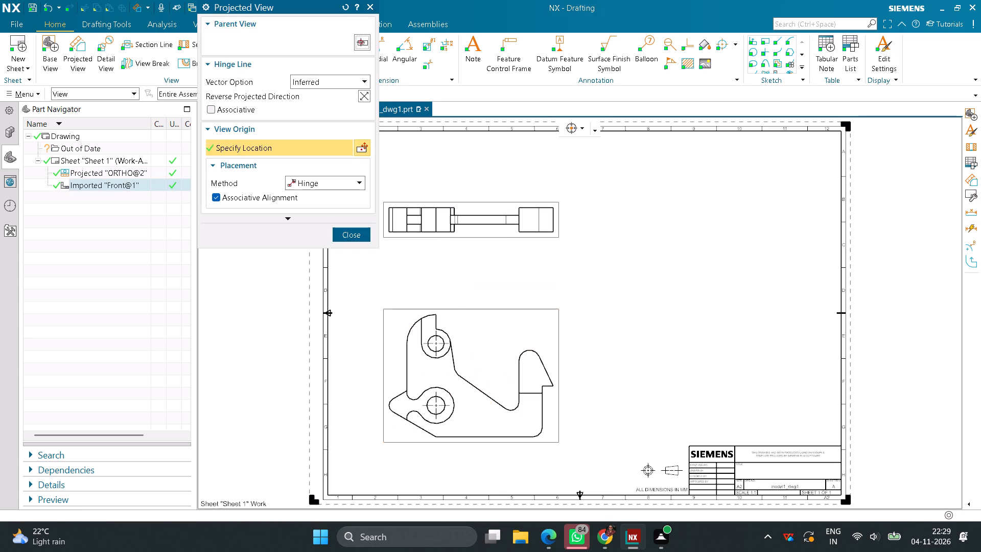
# Place a projected side view to the right of the front view on the drawing sheet.
pyautogui.click(718, 357)
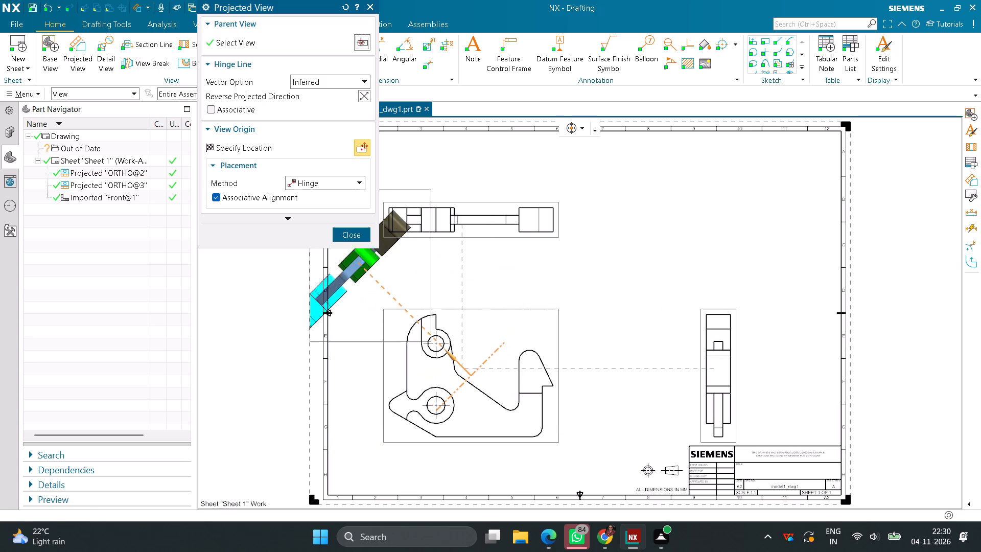
pyautogui.click(359, 237)
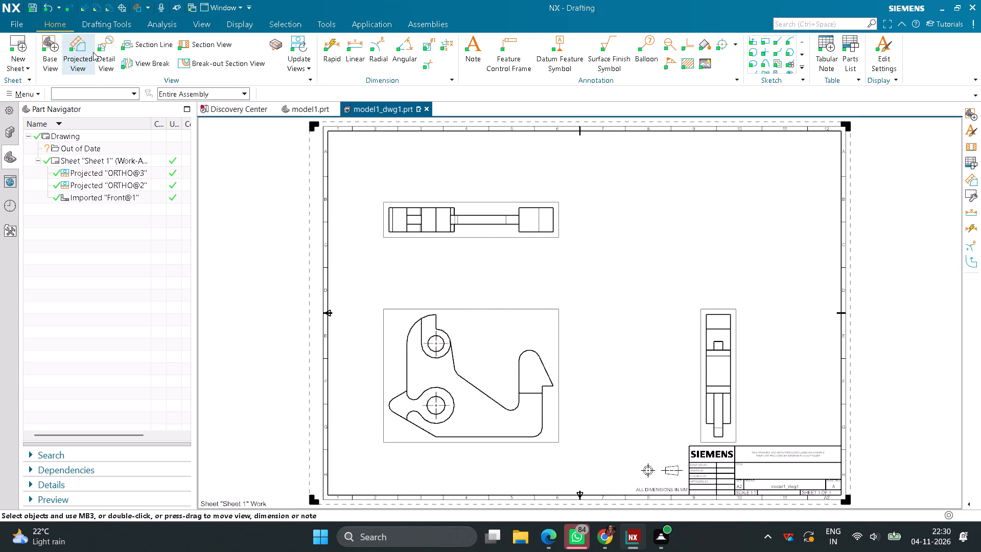
# Add an isometric base view of model1.prt at 1:1 scale in the sheet's upper-right area, above the side view.
pyautogui.click(50, 42)
pyautogui.scroll(-4, 343, 361)
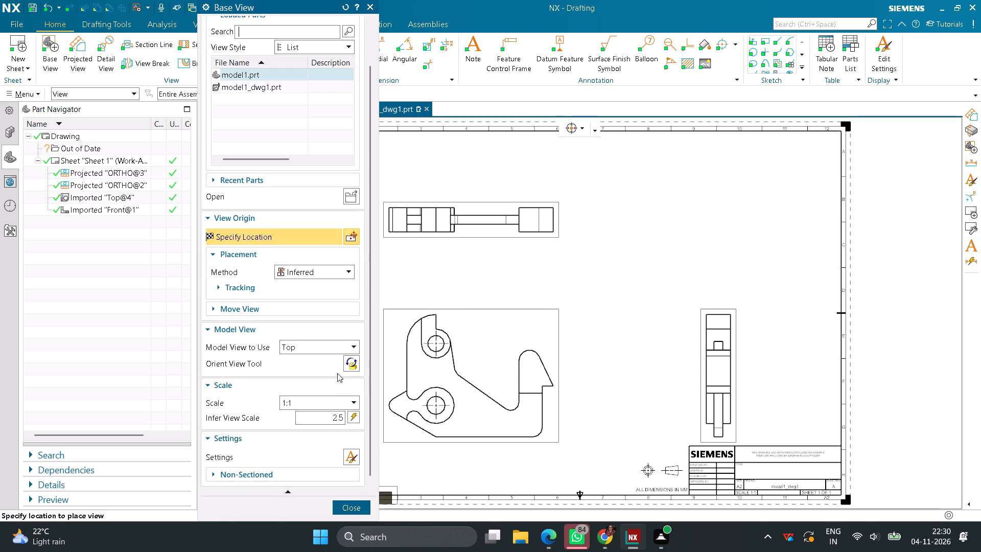
pyautogui.click(338, 343)
pyautogui.click(315, 428)
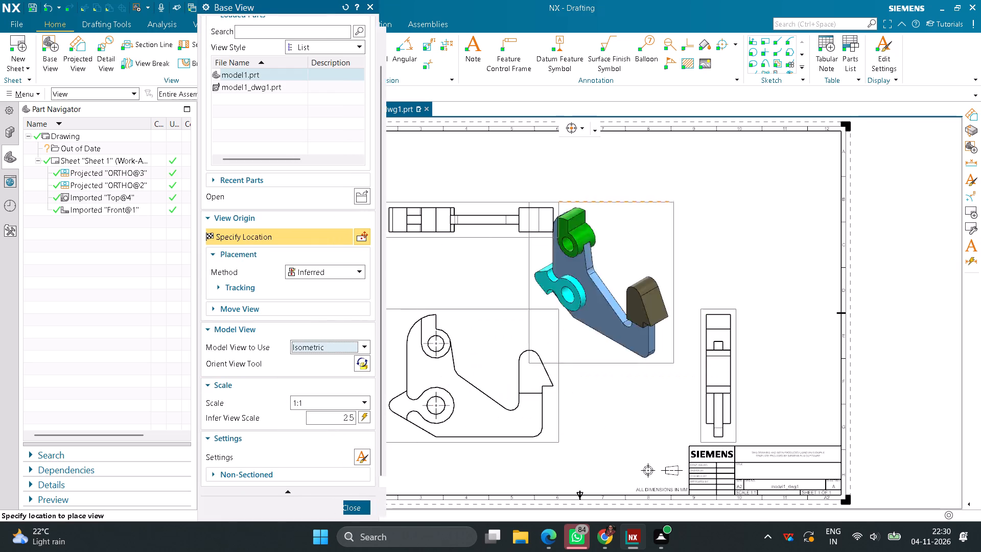
pyautogui.click(724, 220)
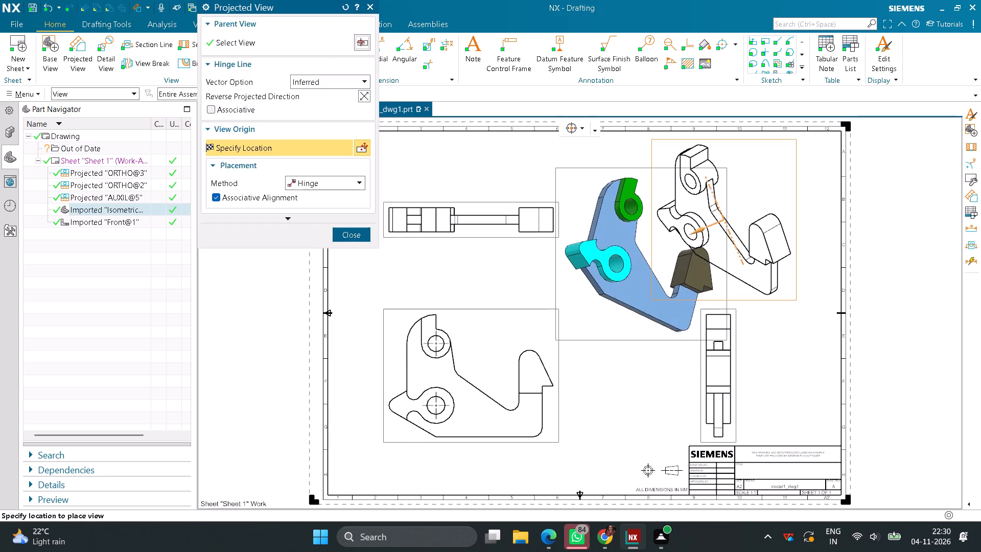
pyautogui.middleClick(637, 254)
# Set the isometric view's rendering style to Fully Shaded.
pyautogui.rightClick(649, 234)
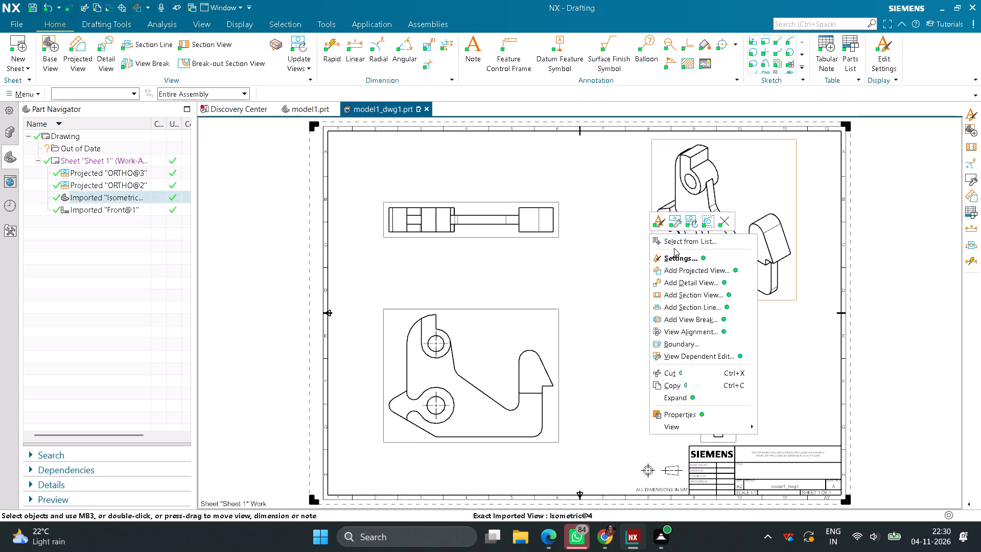
pyautogui.click(671, 263)
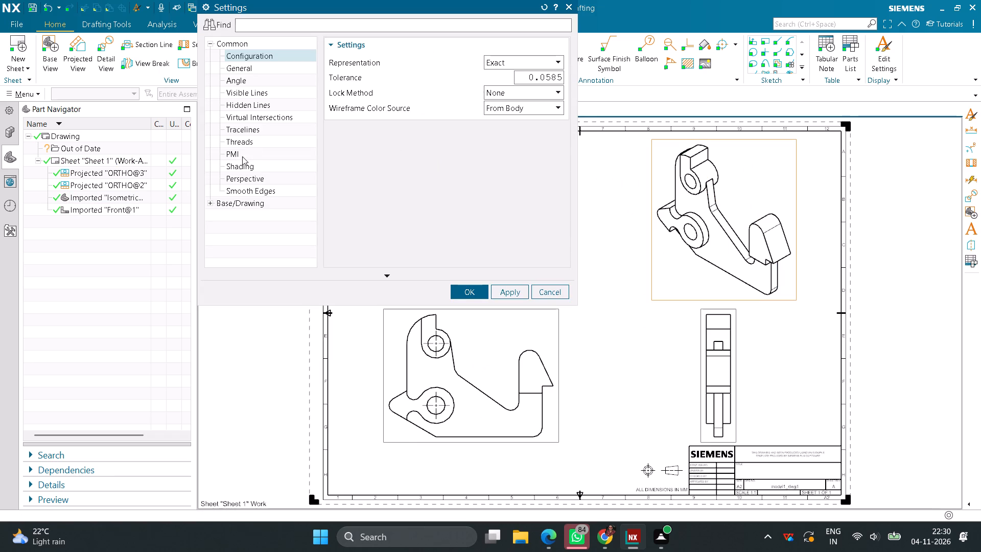
pyautogui.click(249, 168)
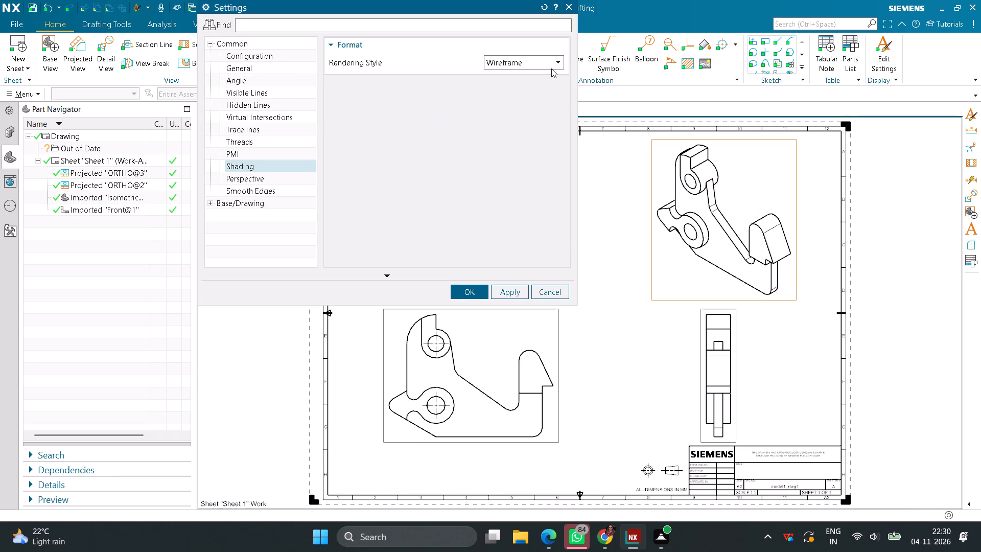
pyautogui.click(551, 61)
pyautogui.click(516, 78)
pyautogui.click(524, 289)
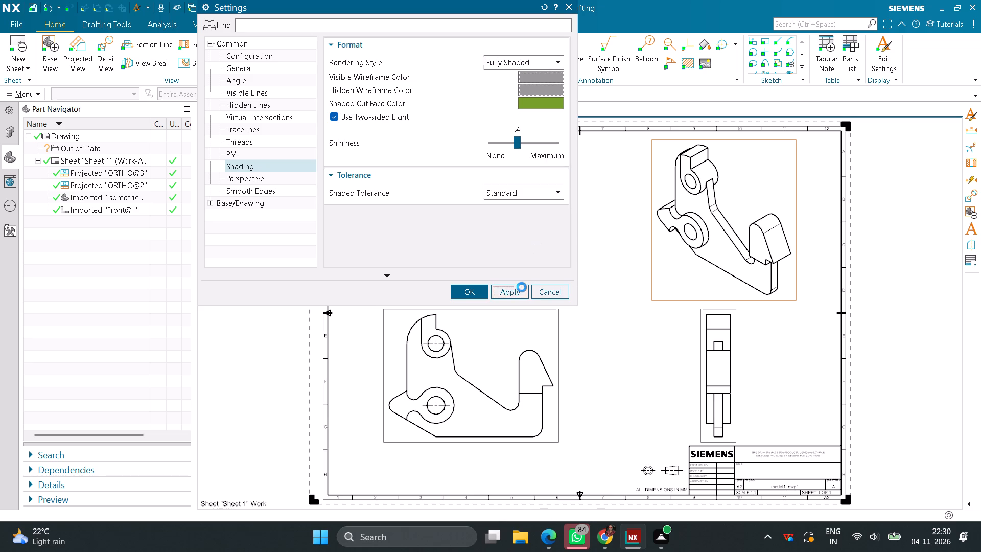
pyautogui.click(468, 294)
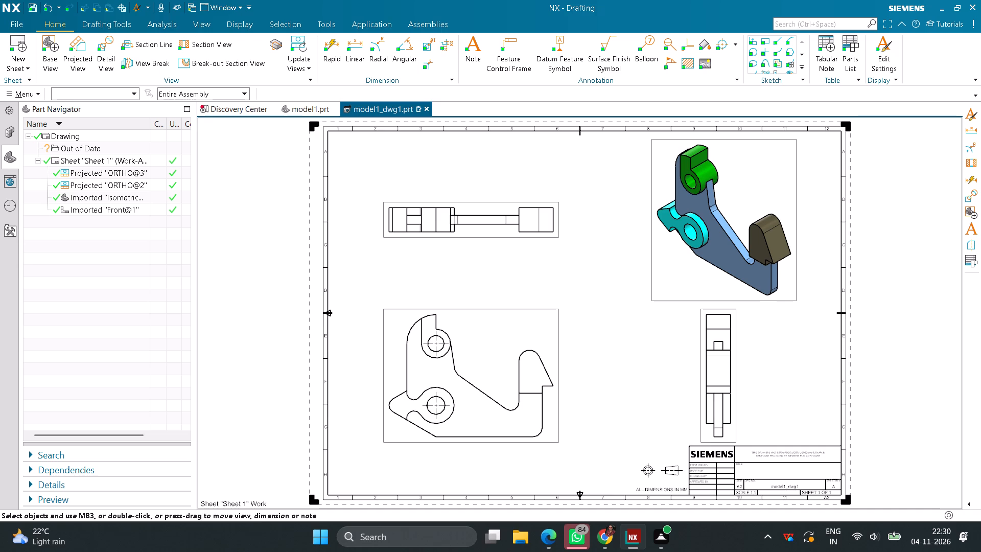
# Add a linear dimension for the tapered fin's thickness, placed to the right of the top view.
pyautogui.click(353, 63)
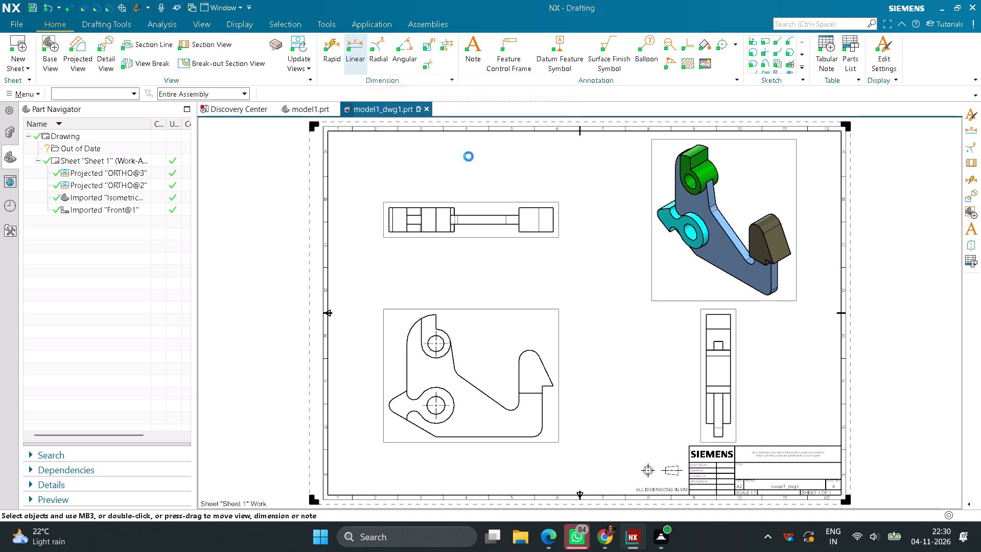
pyautogui.scroll(4, 577, 226)
pyautogui.click(508, 180)
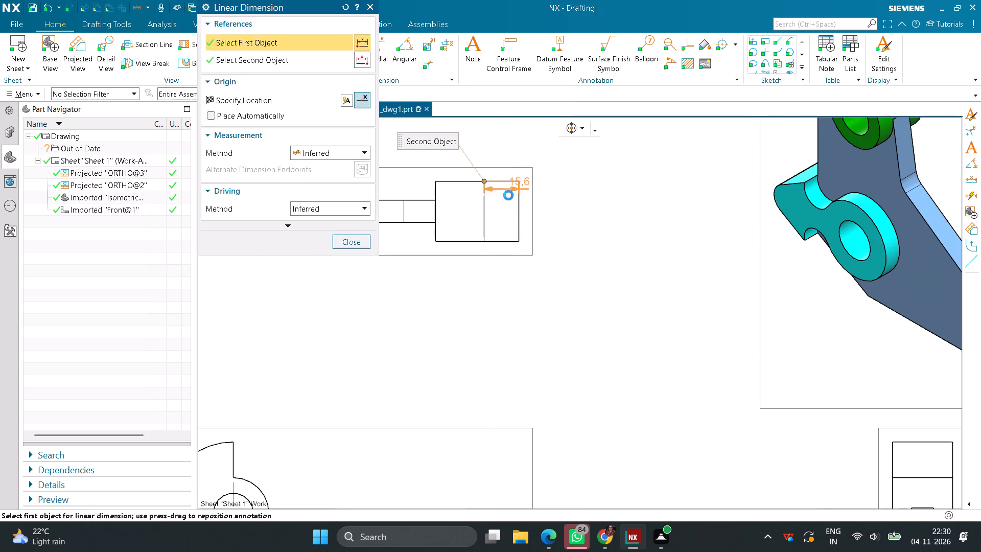
pyautogui.click(509, 240)
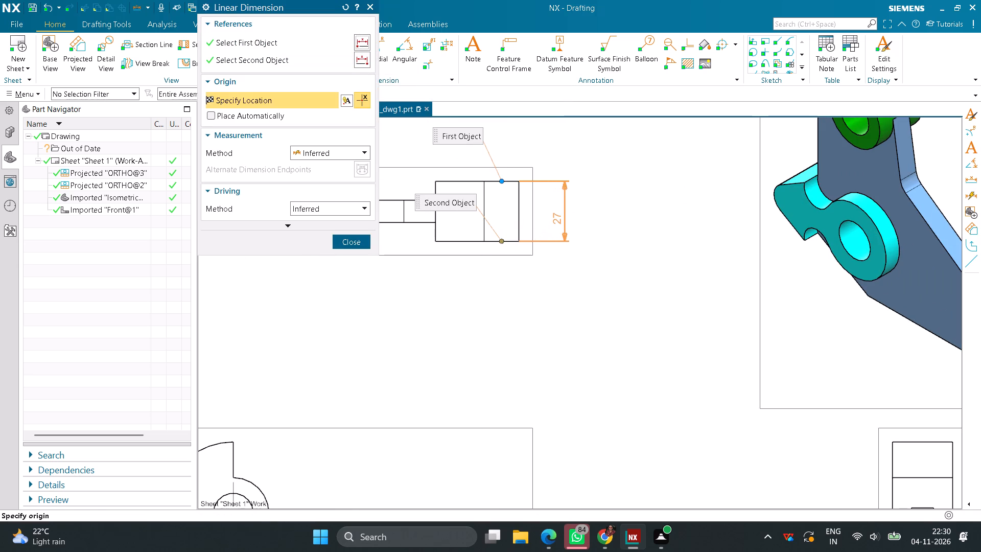
pyautogui.click(557, 219)
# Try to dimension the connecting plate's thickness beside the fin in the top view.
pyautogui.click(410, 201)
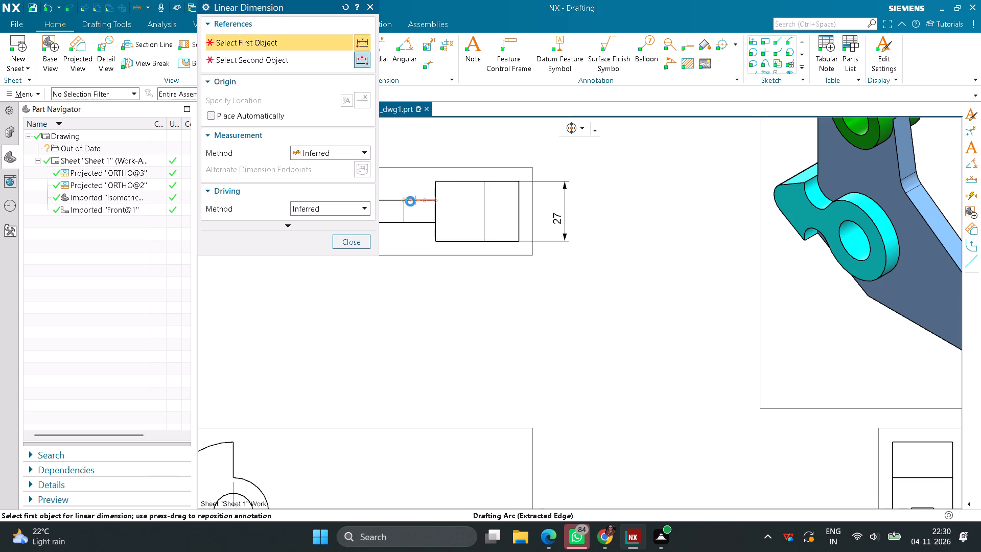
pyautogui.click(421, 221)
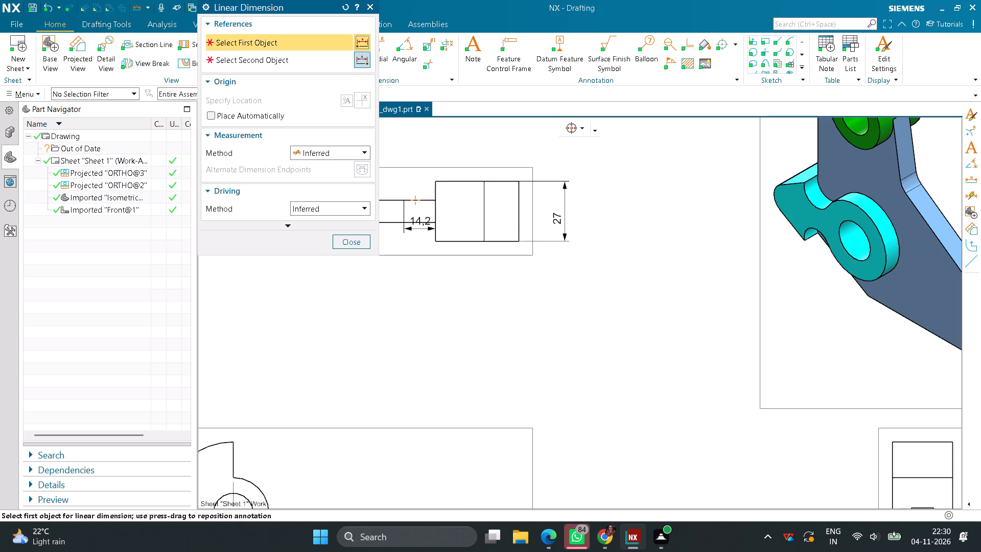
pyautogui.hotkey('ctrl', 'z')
# Add a linear dimension for the connecting plate's thickness in the top view, placed just below the plate beside the fin.
pyautogui.moveTo(426, 259); pyautogui.dragTo(597, 346, button='middle')
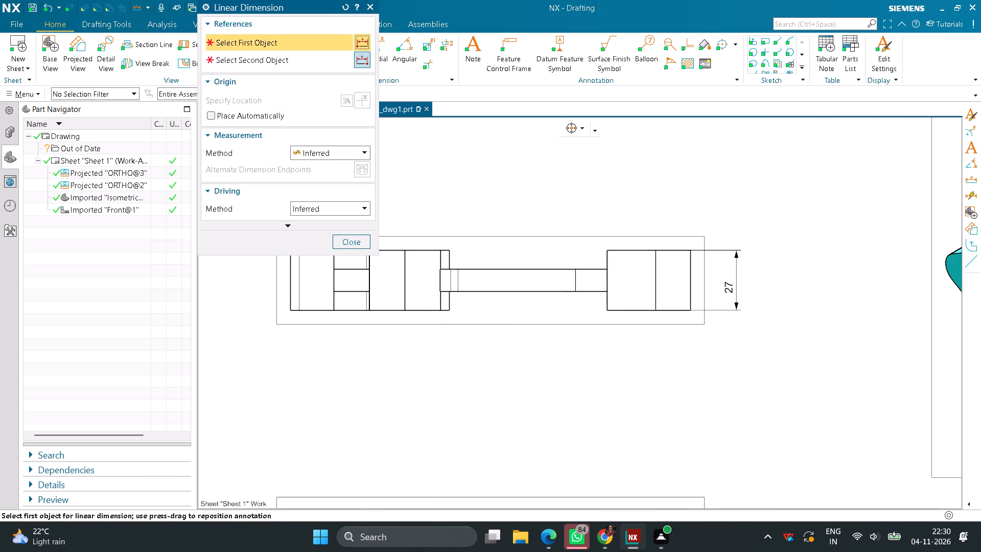
pyautogui.click(578, 271)
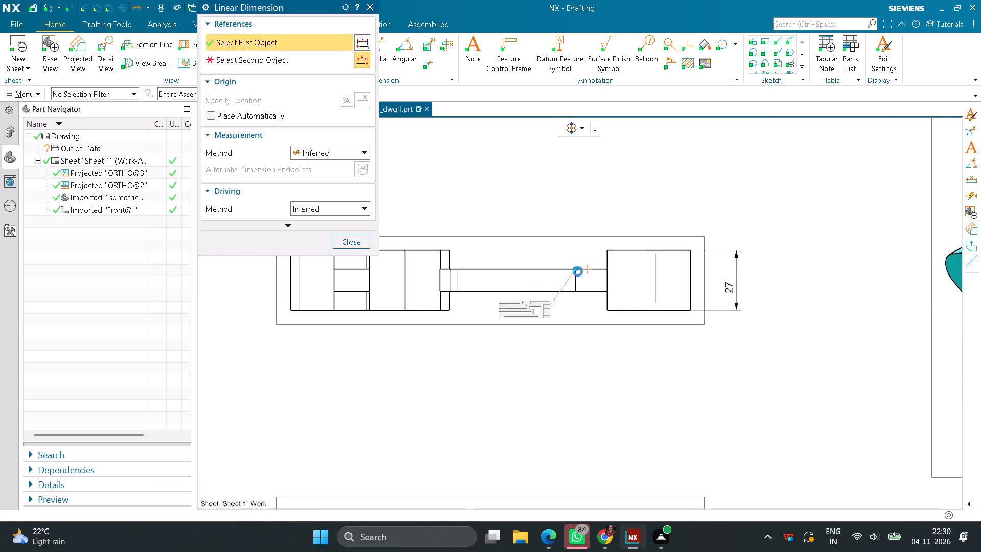
pyautogui.click(580, 289)
pyautogui.click(575, 349)
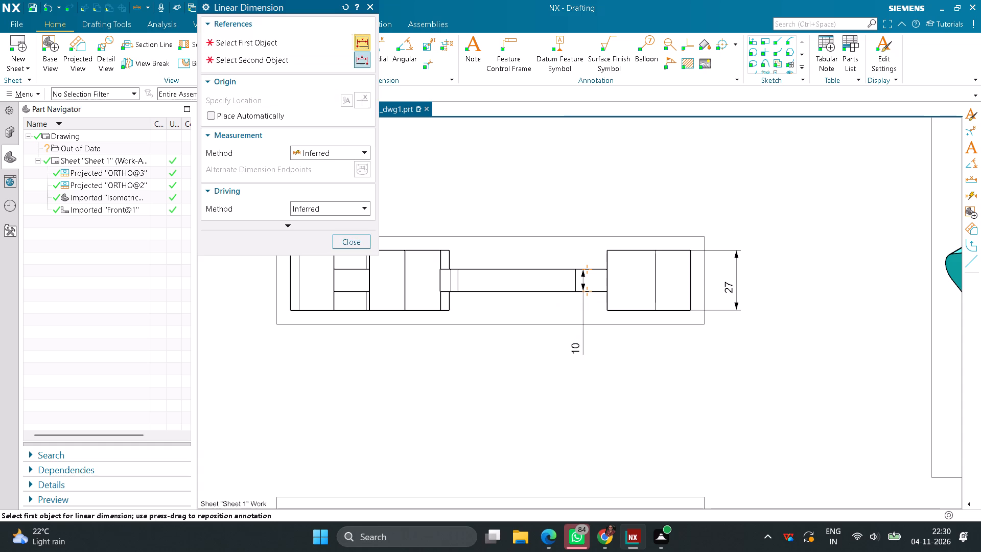
pyautogui.moveTo(572, 350); pyautogui.dragTo(572, 313)
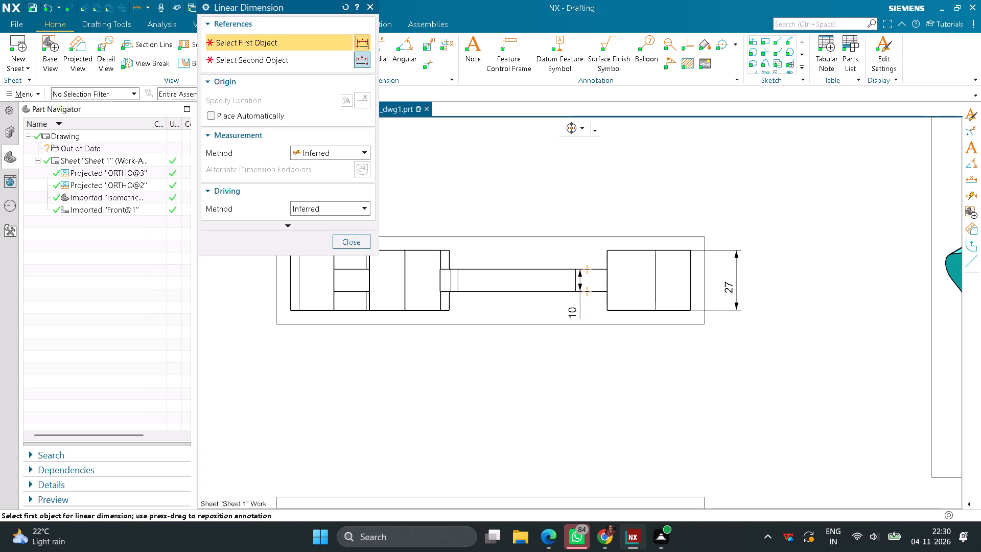
pyautogui.scroll(-5, 720, 377)
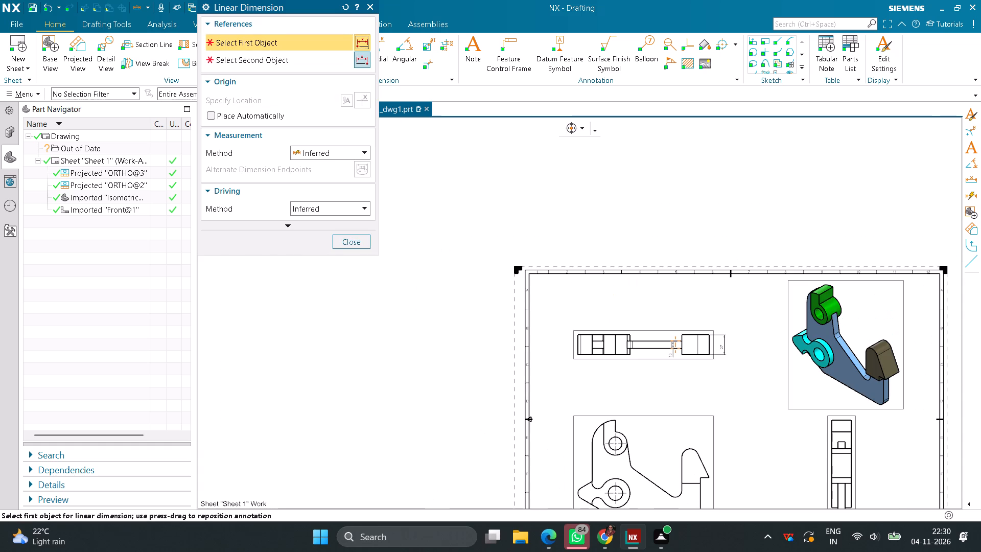
pyautogui.moveTo(768, 432); pyautogui.dragTo(672, 335, button='middle')
pyautogui.moveTo(768, 432); pyautogui.dragTo(672, 335, button='right')
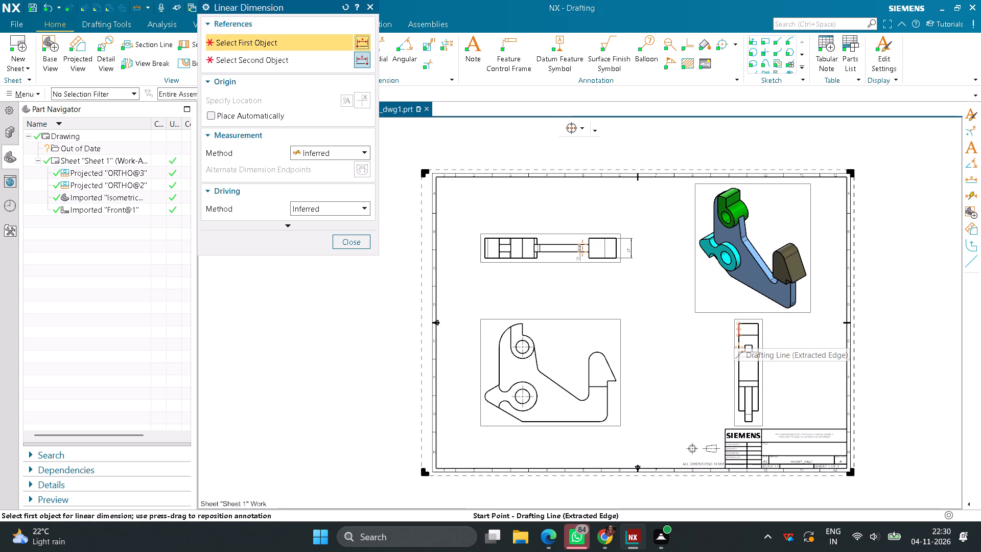
pyautogui.click(368, 243)
# Move the projected side view farther from the front view, close to the sheet's right border.
pyautogui.scroll(-8, 683, 372)
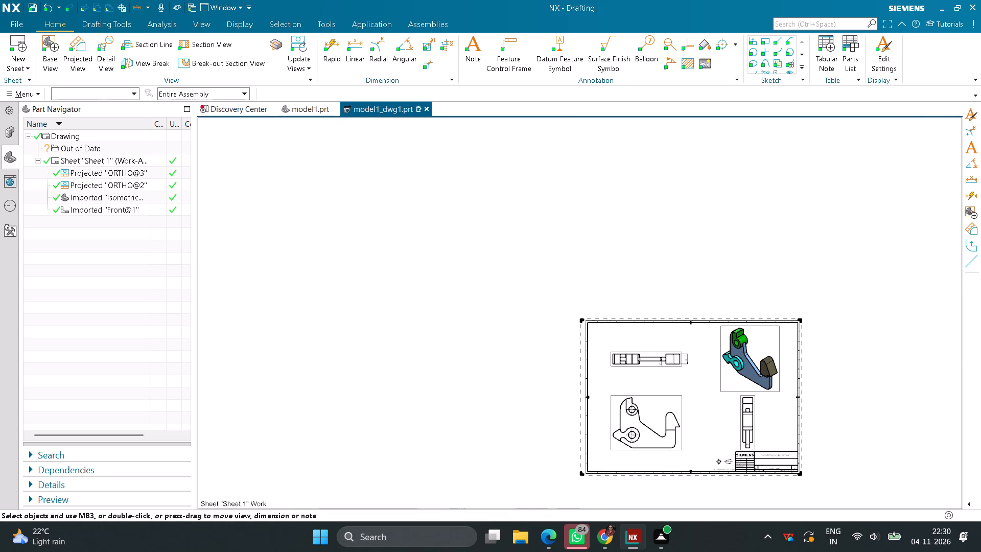
pyautogui.moveTo(717, 432); pyautogui.dragTo(576, 300, button='middle')
pyautogui.moveTo(717, 432); pyautogui.dragTo(576, 301, button='right')
pyautogui.scroll(4, 580, 288)
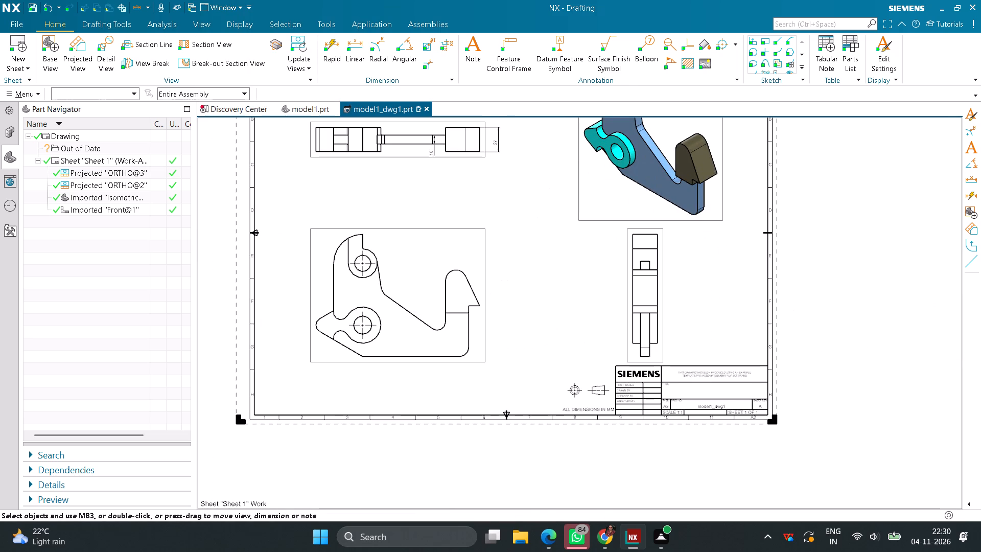
pyautogui.moveTo(666, 274); pyautogui.dragTo(752, 275)
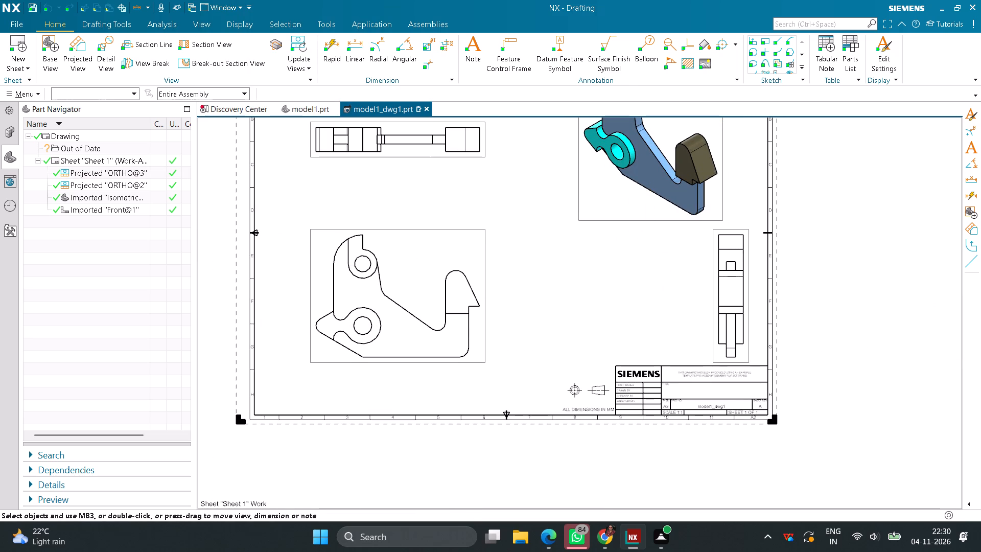
pyautogui.moveTo(752, 275); pyautogui.dragTo(756, 275)
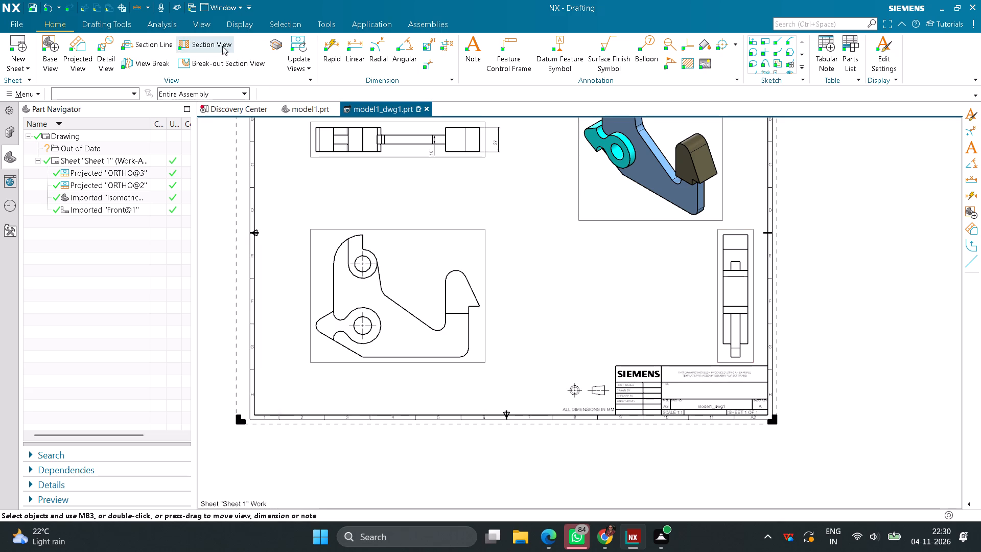
# Create a simple section view of the front view with a defined vertical hinge line through both bores, placed between the front and side views.
pyautogui.click(214, 47)
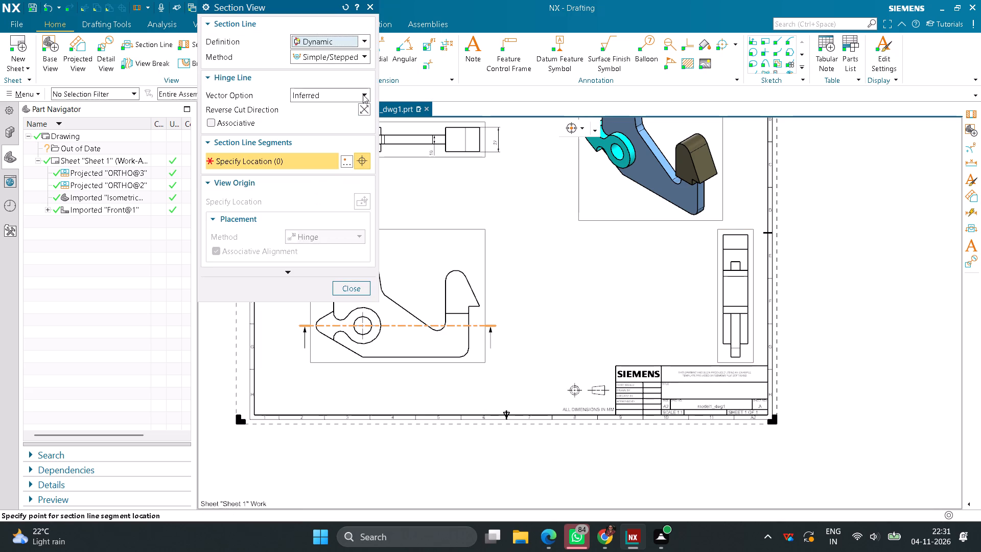
pyautogui.click(363, 95)
pyautogui.click(324, 124)
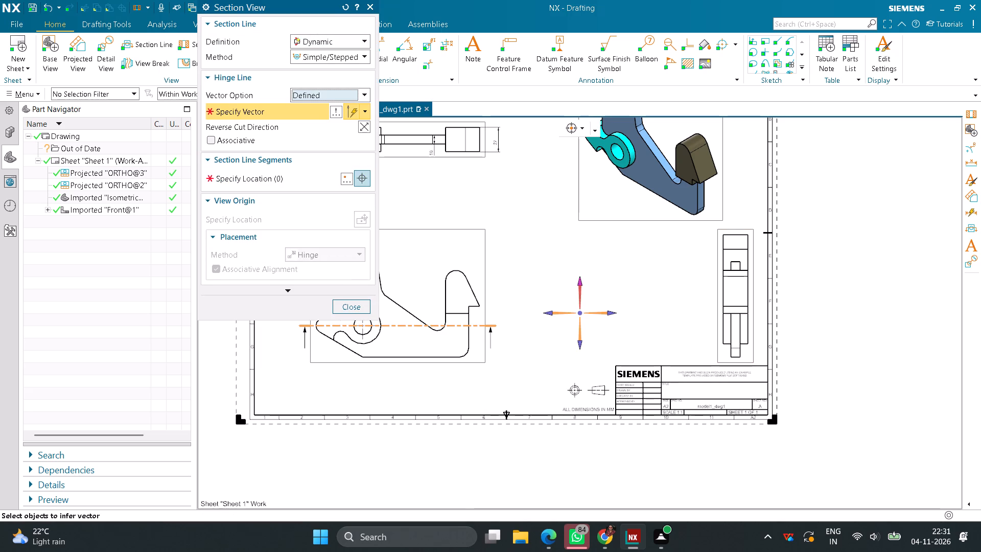
pyautogui.click(583, 292)
pyautogui.moveTo(464, 307); pyautogui.dragTo(639, 324, button='middle')
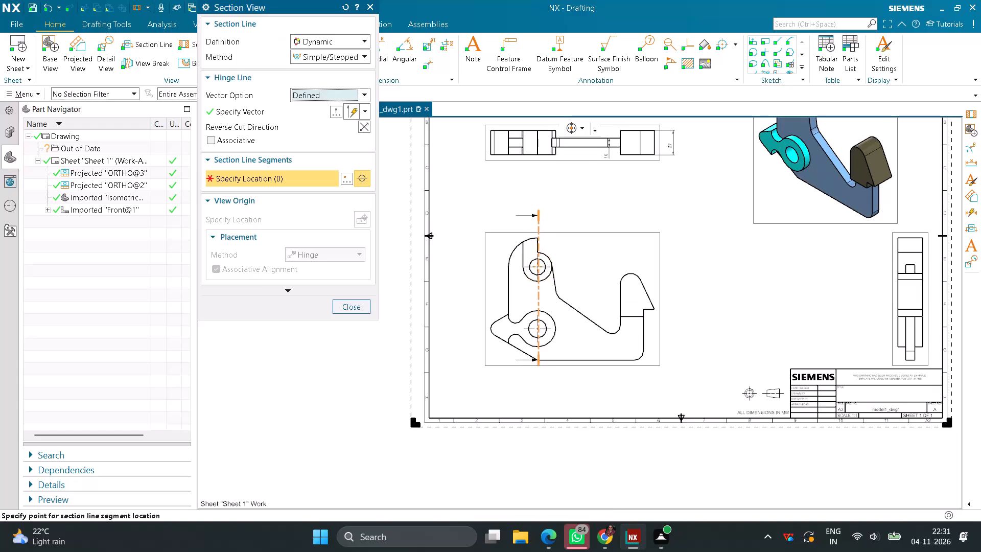
pyautogui.scroll(4, 536, 281)
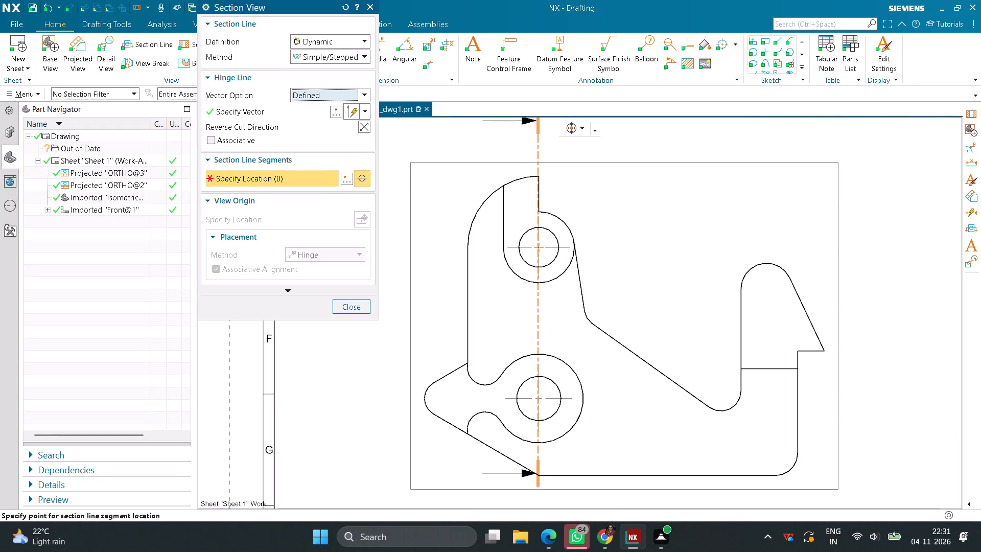
pyautogui.scroll(4, 540, 302)
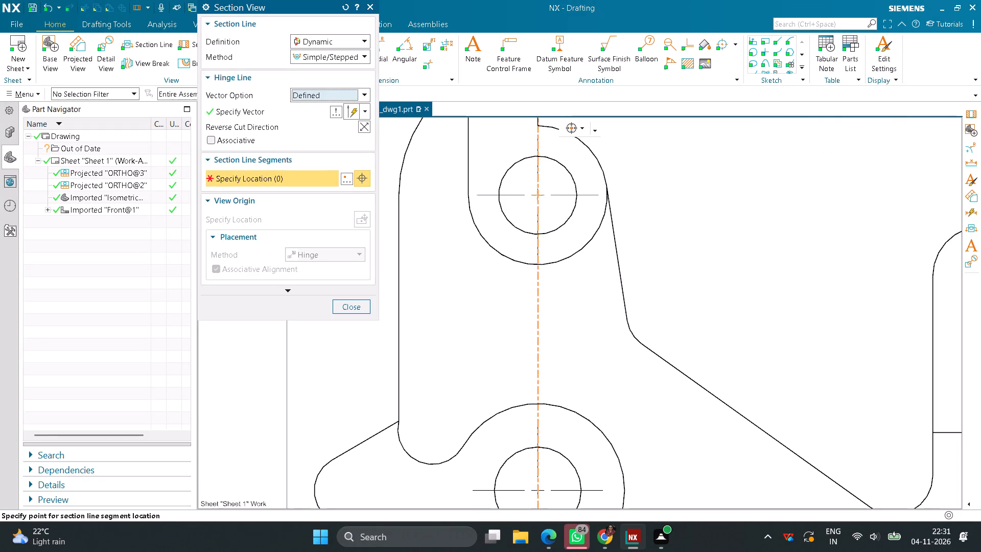
pyautogui.scroll(-5, 538, 303)
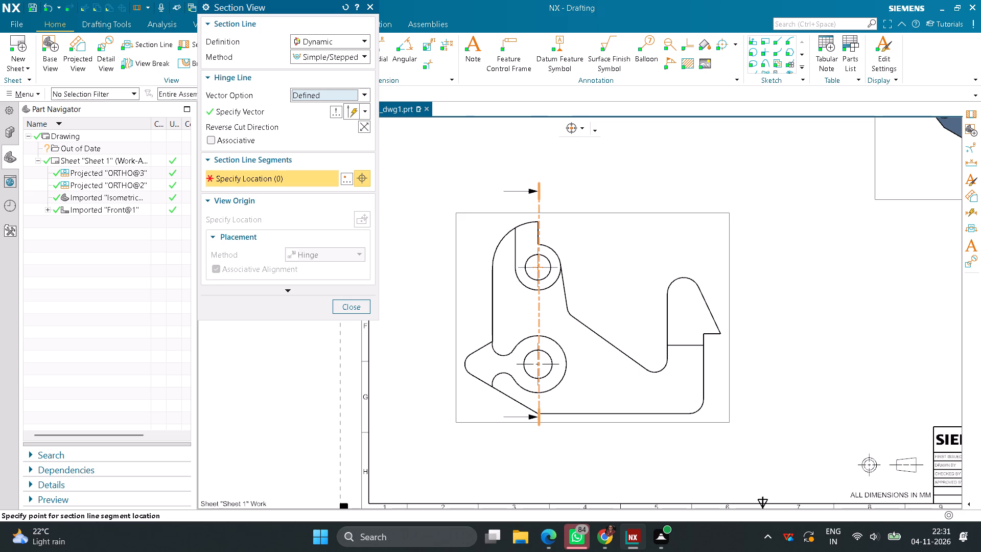
pyautogui.click(538, 309)
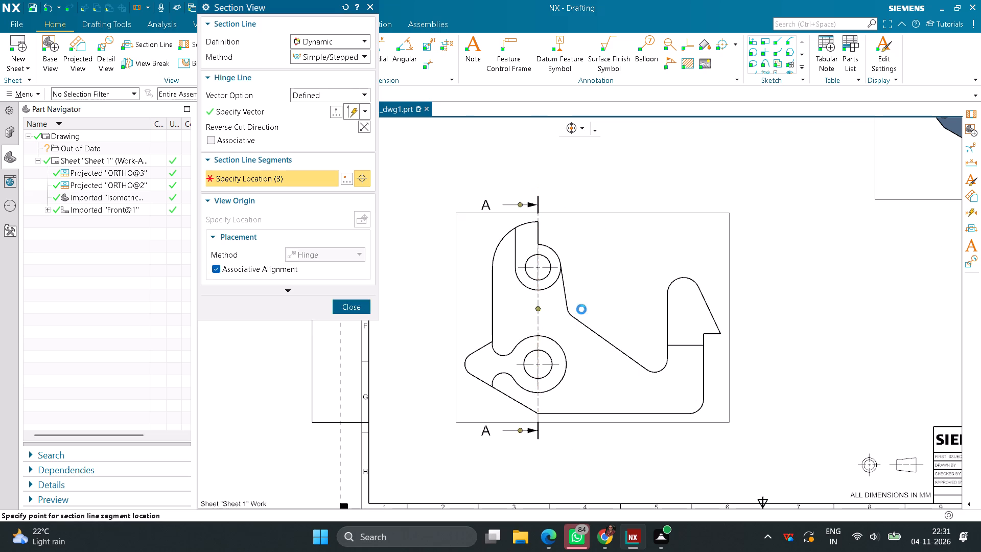
pyautogui.click(815, 317)
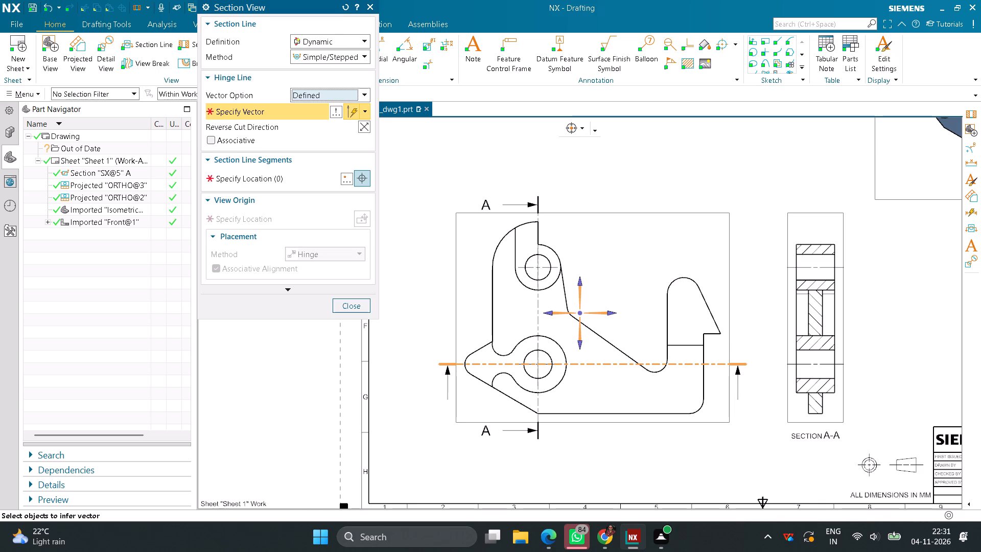
pyautogui.click(357, 306)
# Shift the Section A-A view slightly farther right, away from the front view.
pyautogui.scroll(-3, 588, 321)
pyautogui.scroll(3, 752, 313)
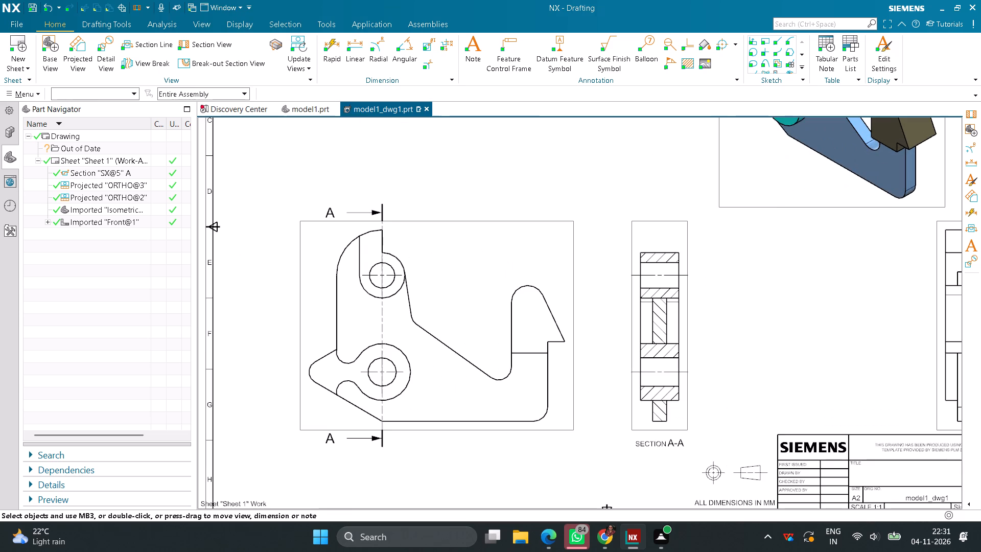
pyautogui.moveTo(687, 303); pyautogui.dragTo(718, 304)
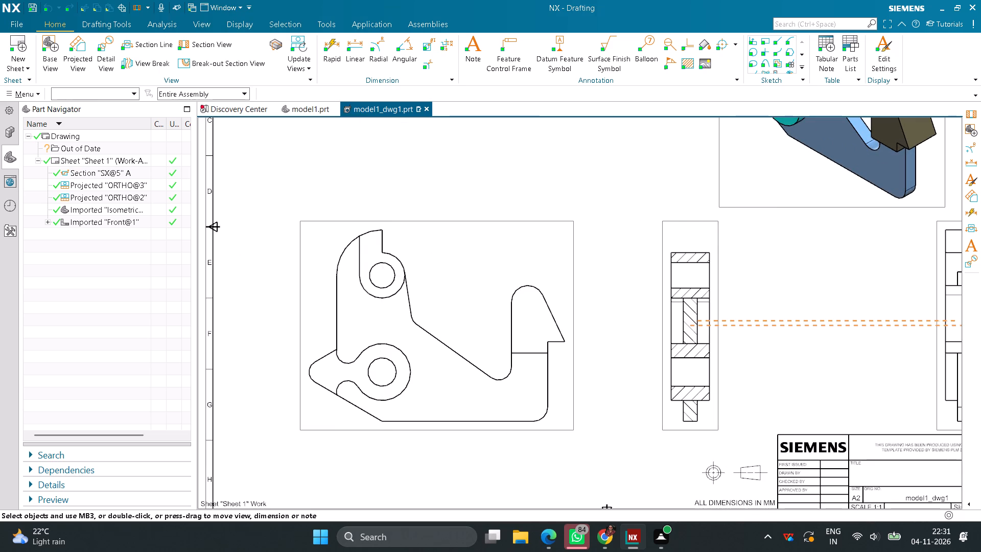
pyautogui.moveTo(718, 304); pyautogui.dragTo(720, 304)
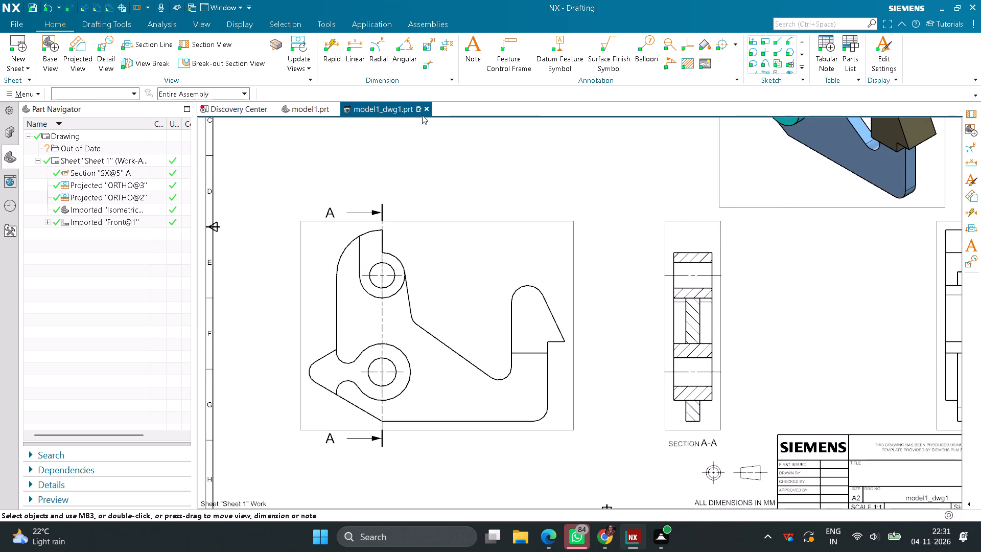
# Add a cylindrical rapid dimension for the upper bore's diameter, placed left of the Section A-A view.
pyautogui.click(334, 59)
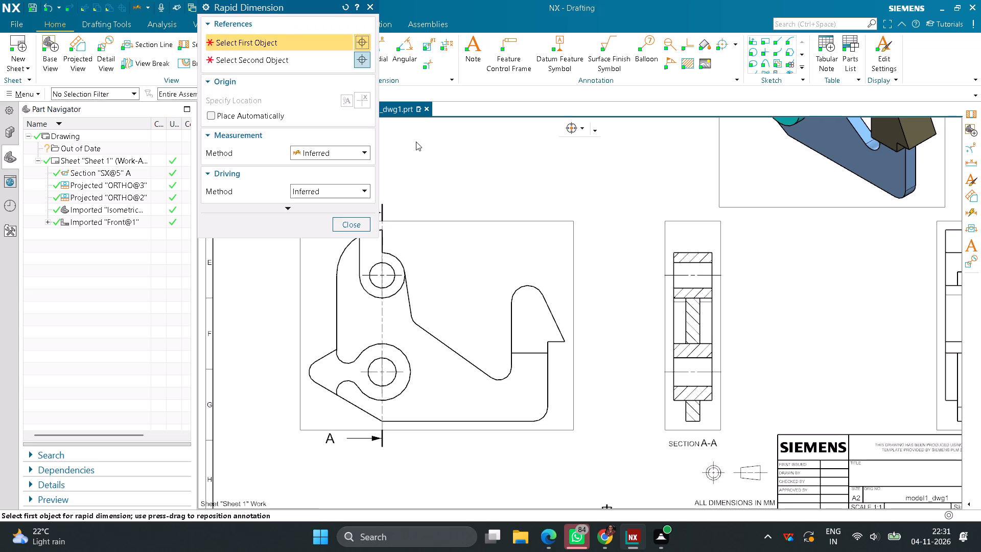
pyautogui.click(364, 153)
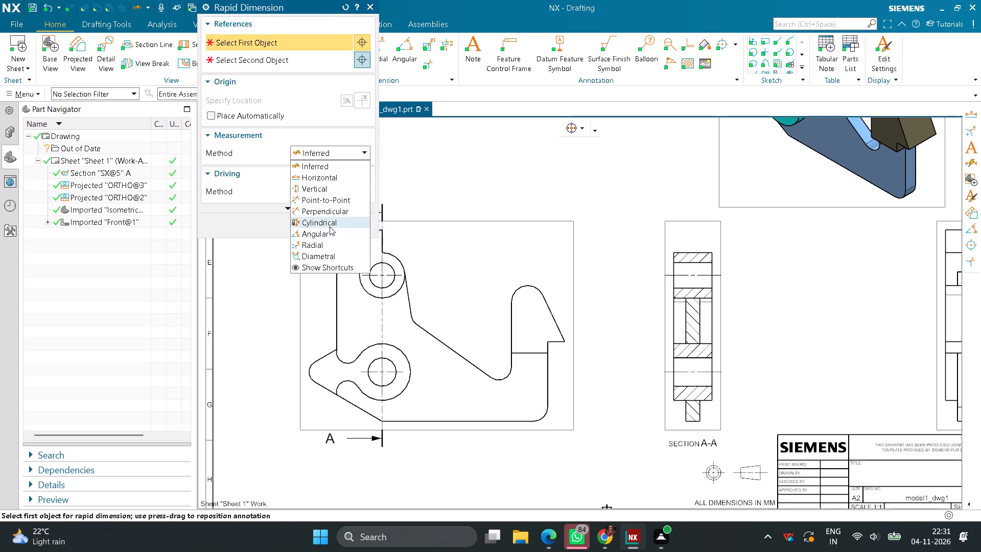
pyautogui.click(328, 224)
pyautogui.scroll(4, 681, 286)
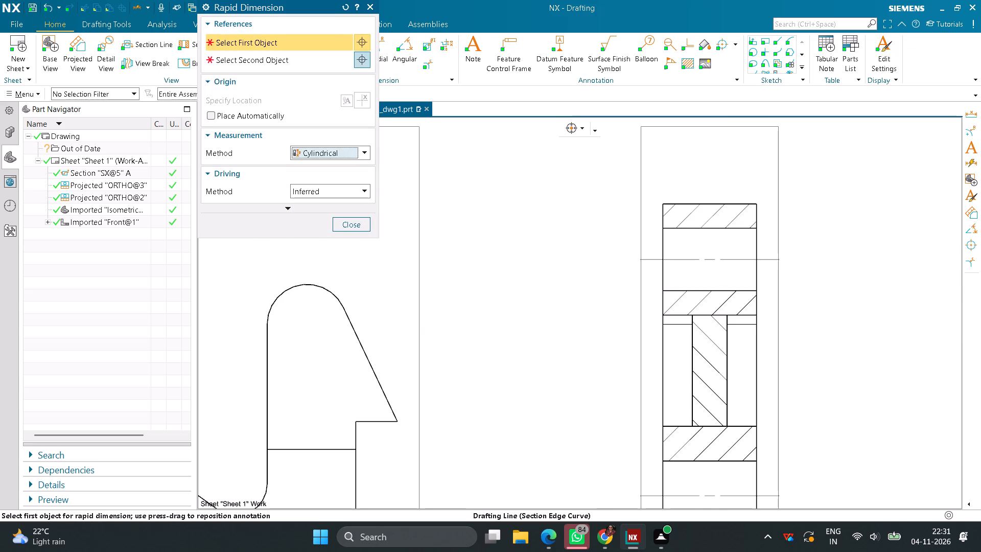
pyautogui.scroll(-4, 750, 300)
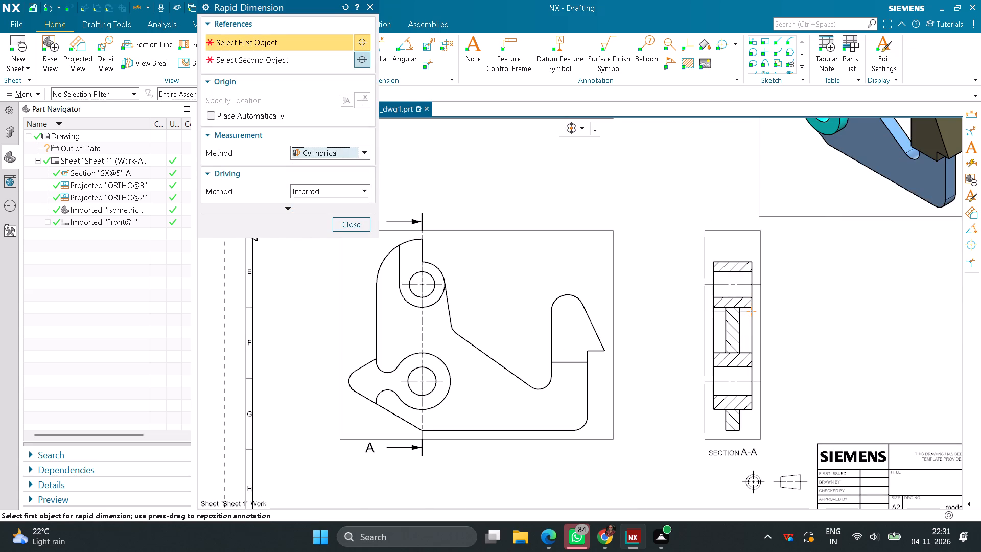
pyautogui.click(742, 269)
pyautogui.click(738, 295)
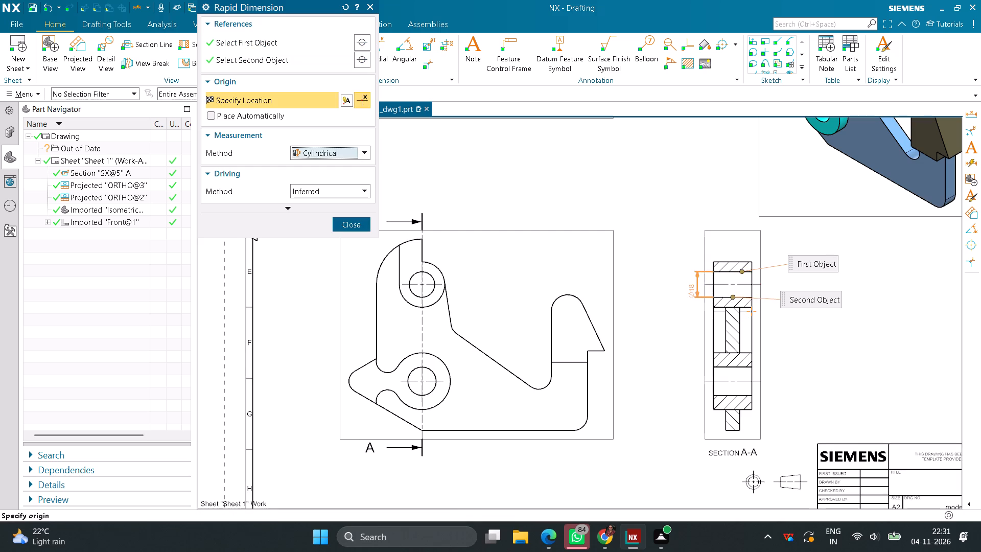
pyautogui.click(691, 281)
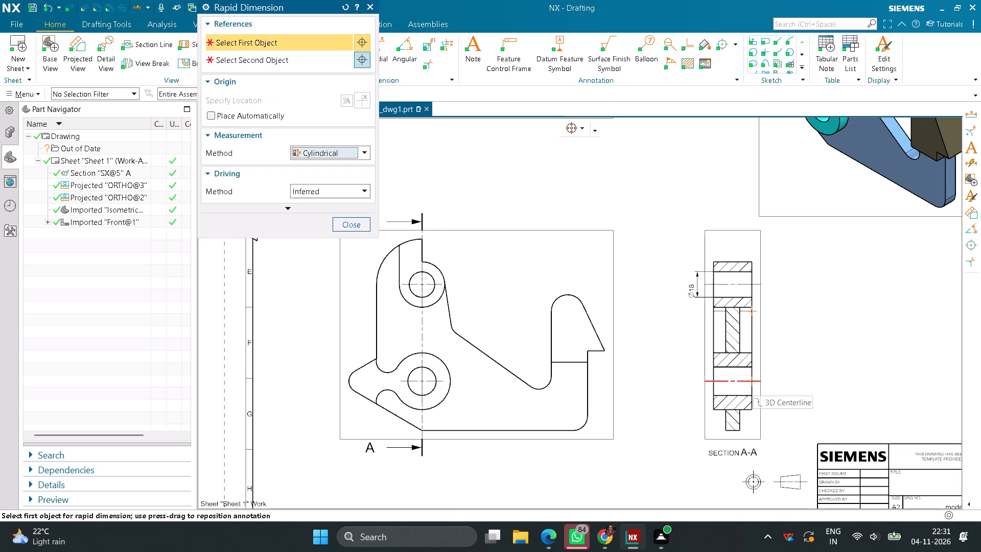
# Add cylindrical dimensions for the lower boss's bore and outer diameter left of Section A-A, with the bore dimension nearer the view.
pyautogui.scroll(3, 743, 411)
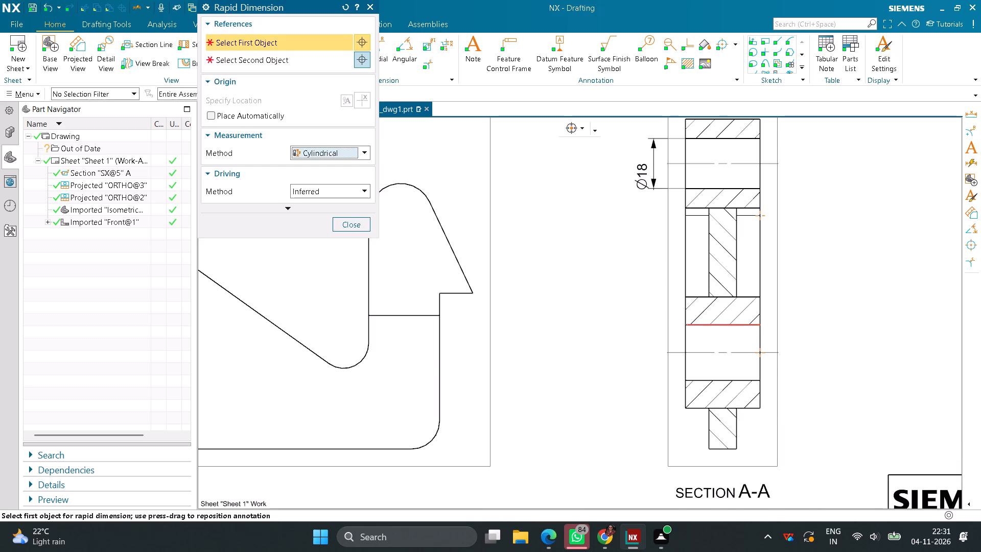
pyautogui.click(711, 323)
pyautogui.click(722, 375)
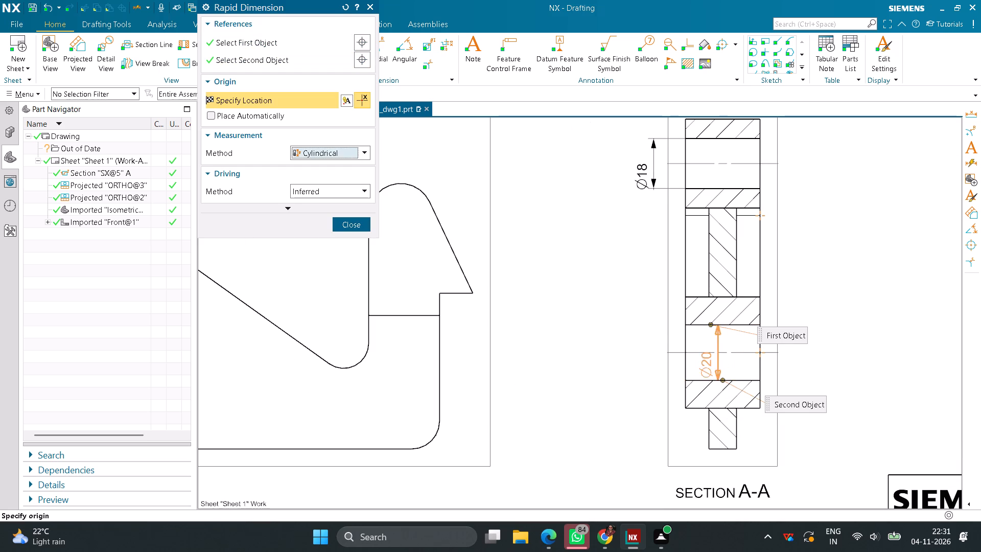
pyautogui.click(641, 360)
pyautogui.click(696, 294)
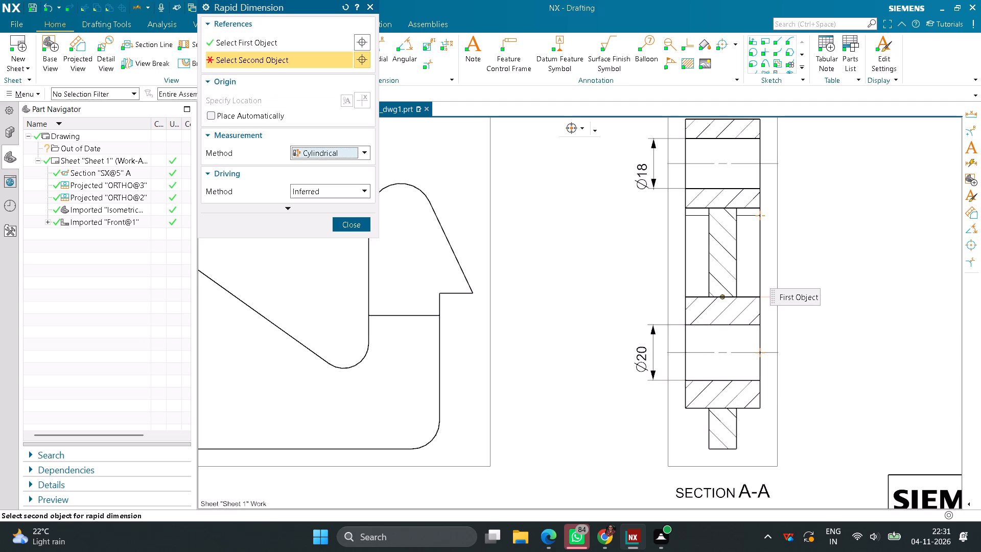
pyautogui.click(696, 405)
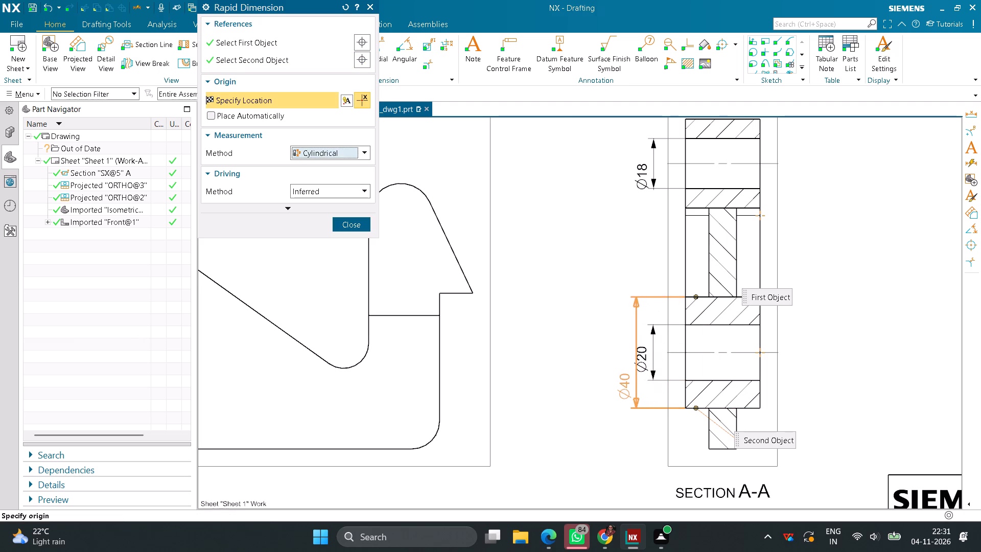
pyautogui.click(624, 387)
pyautogui.click(654, 365)
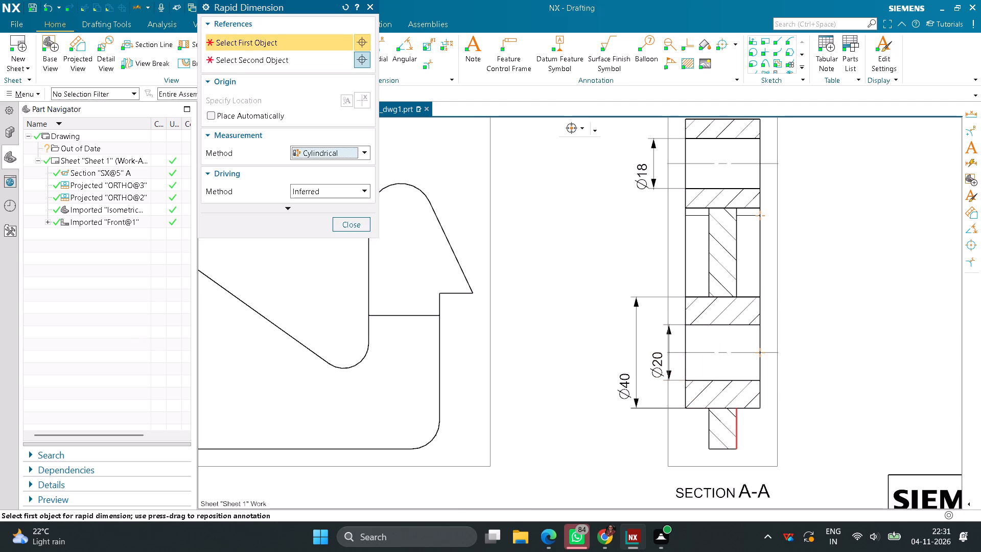
# Add an inferred rapid dimension for the web's thickness just below the section profile in Section A-A.
pyautogui.scroll(3, 719, 449)
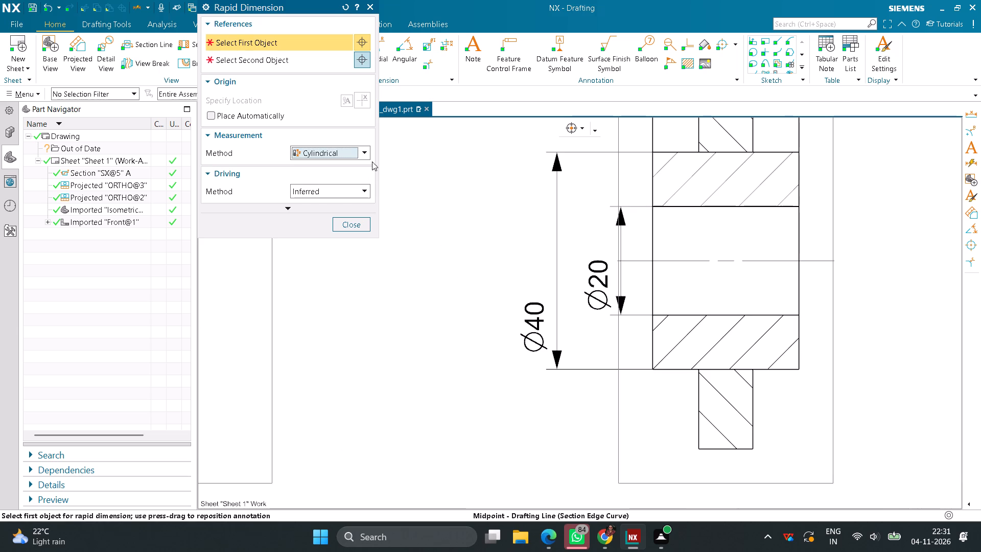
pyautogui.click(365, 154)
pyautogui.click(337, 166)
pyautogui.scroll(-3, 526, 320)
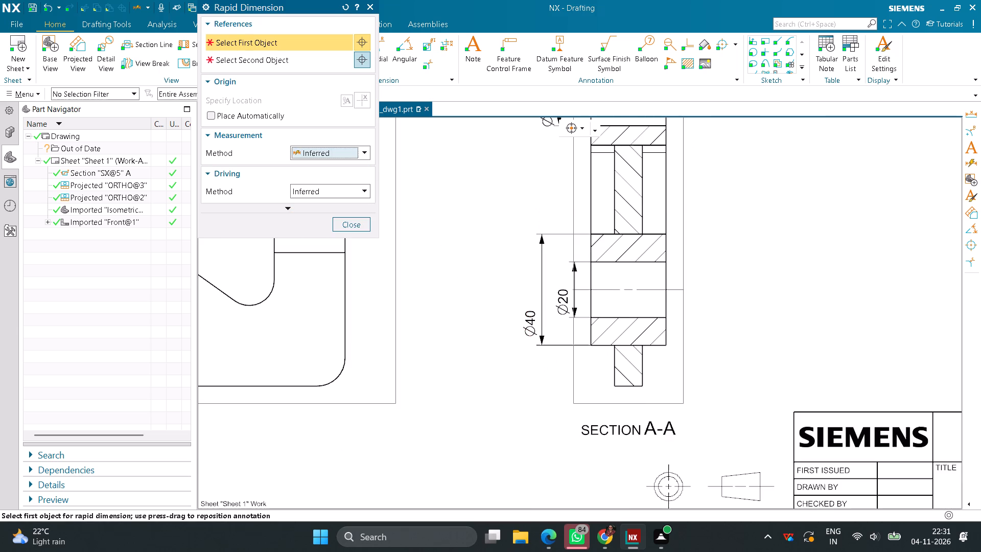
pyautogui.moveTo(671, 387); pyautogui.dragTo(675, 321, button='middle')
pyautogui.scroll(4, 633, 328)
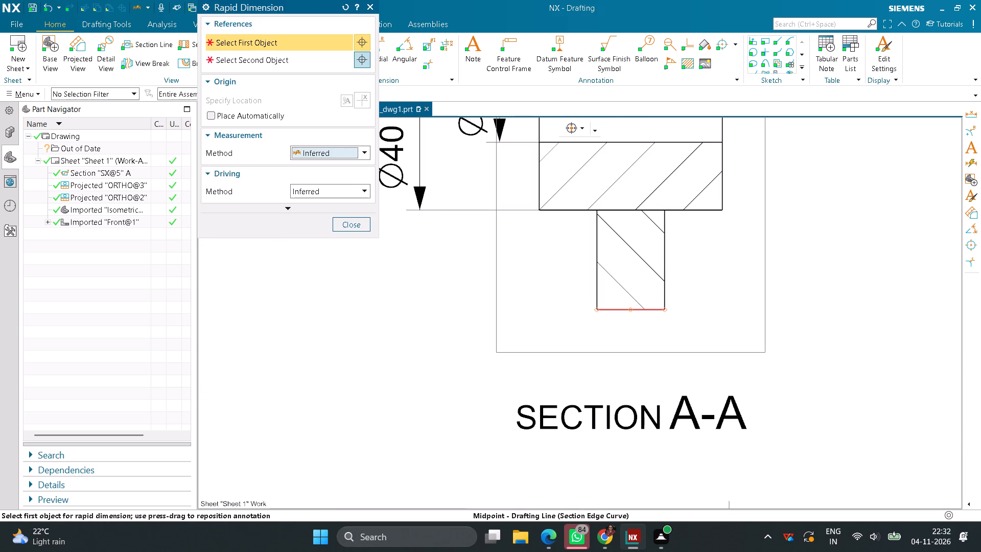
pyautogui.click(650, 308)
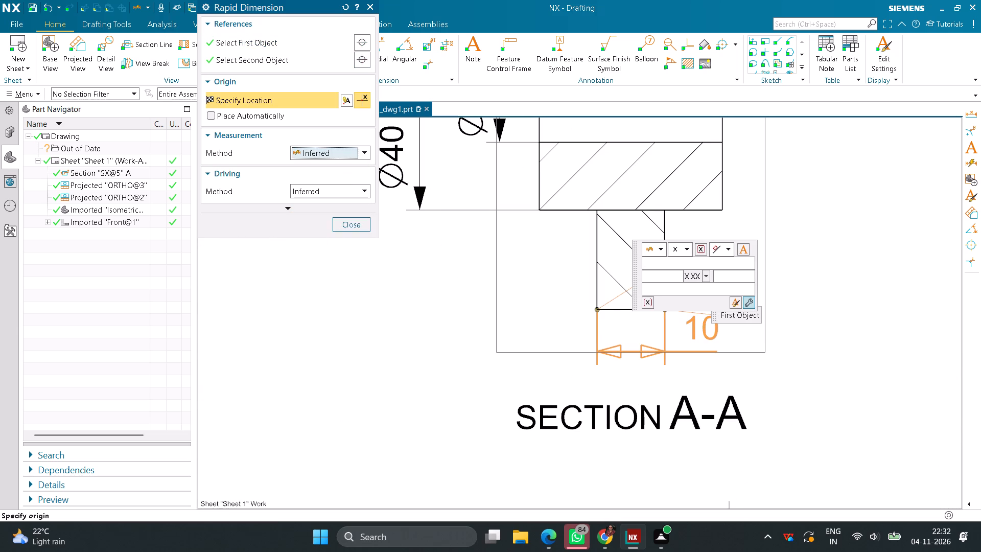
pyautogui.click(694, 327)
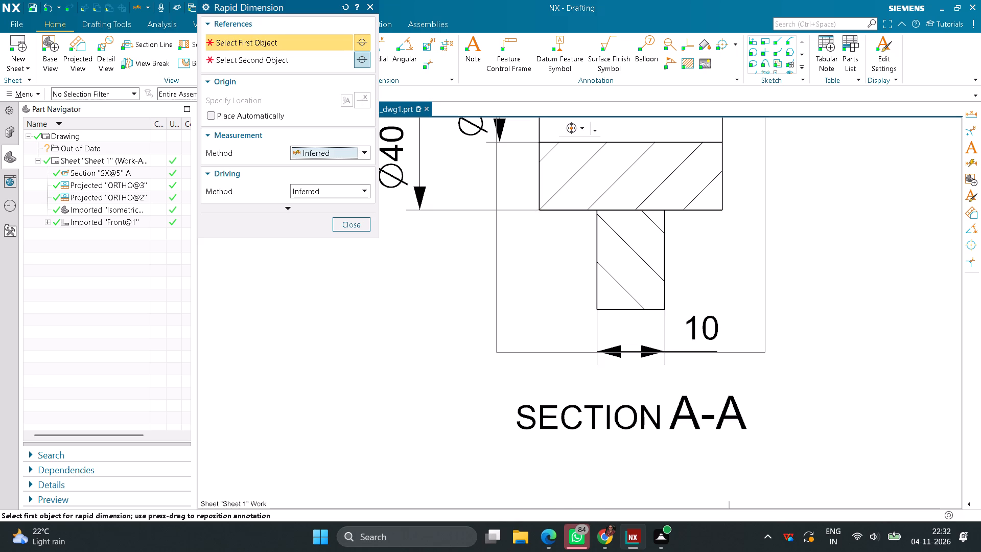
# Dimension the lower boss's full width below the web thickness dimension, and shift the SECTION A-A label down clear of it.
pyautogui.click(553, 211)
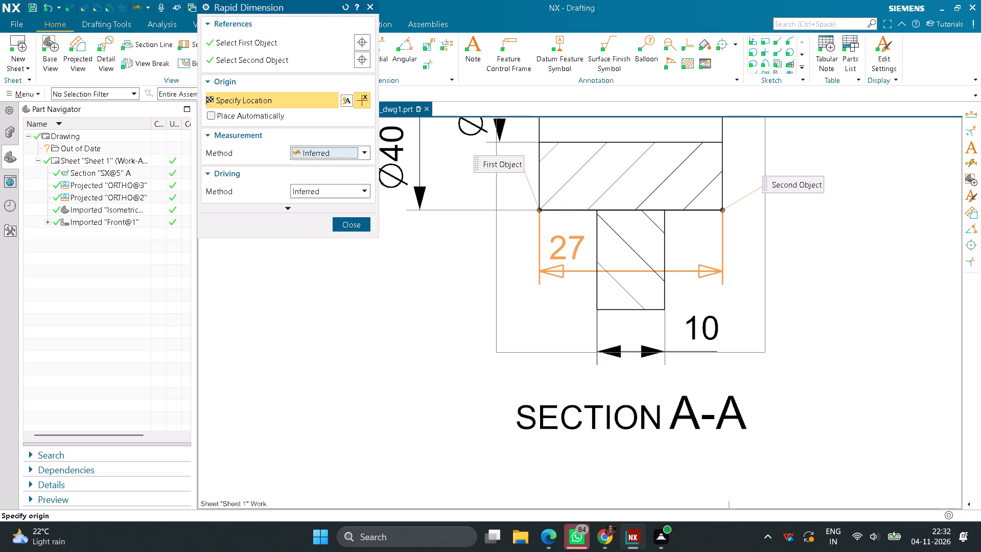
pyautogui.click(582, 375)
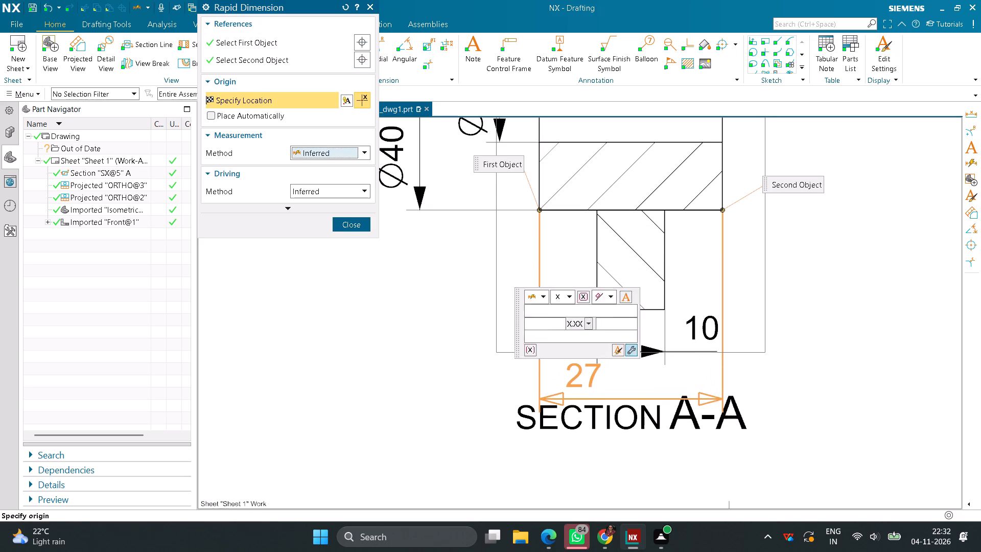
pyautogui.moveTo(620, 414); pyautogui.dragTo(645, 435)
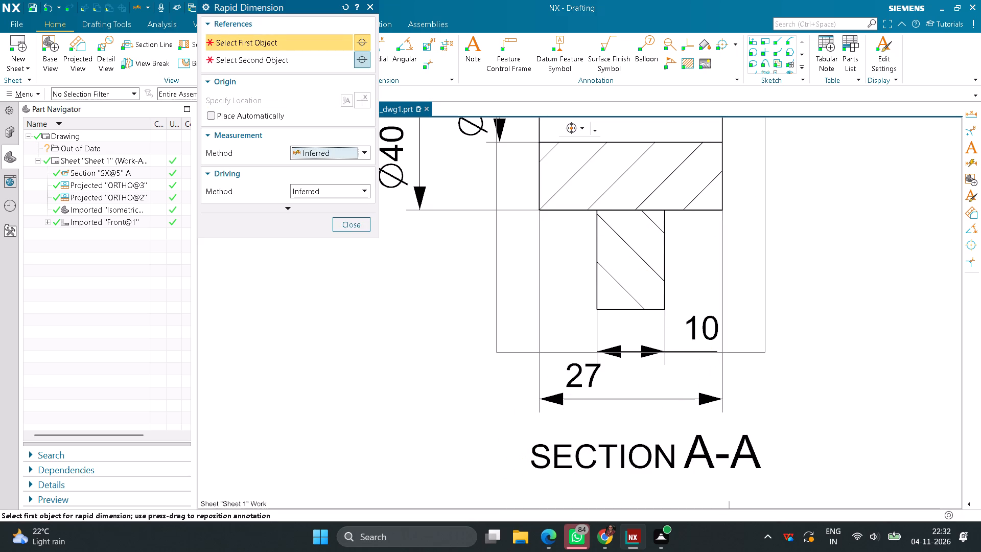
# Add a radial dimension to the front view's lower-right corner arc, placed outside the outline at the lower right.
pyautogui.scroll(-5, 649, 415)
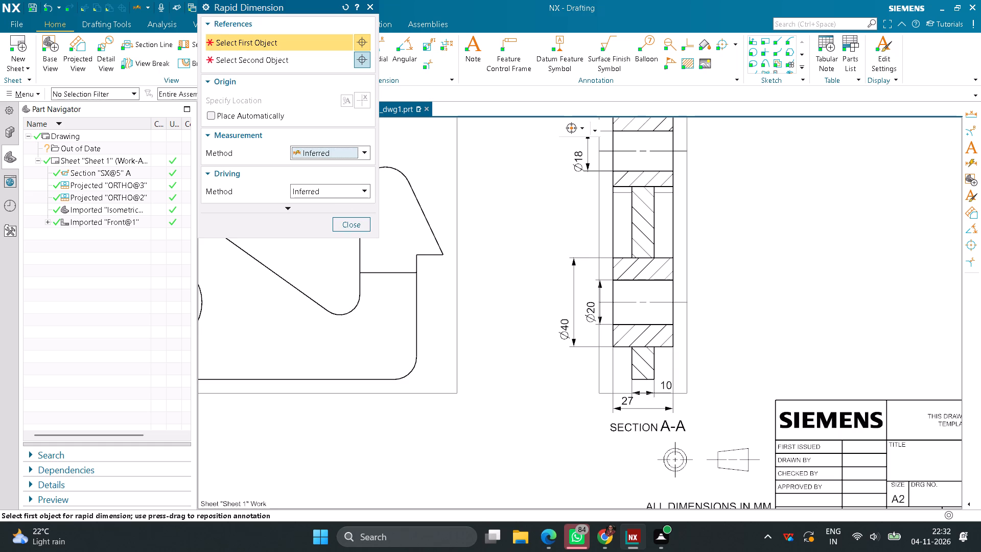
pyautogui.click(416, 373)
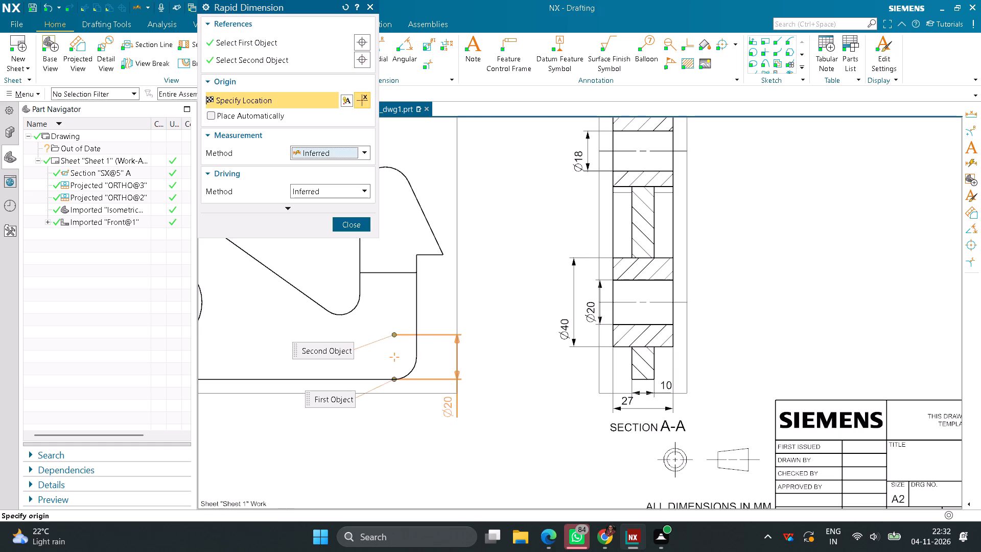
pyautogui.press('Escape')
pyautogui.click(380, 60)
pyautogui.scroll(-8, 448, 249)
pyautogui.moveTo(397, 313); pyautogui.dragTo(581, 363, button='middle')
pyautogui.scroll(1, 544, 291)
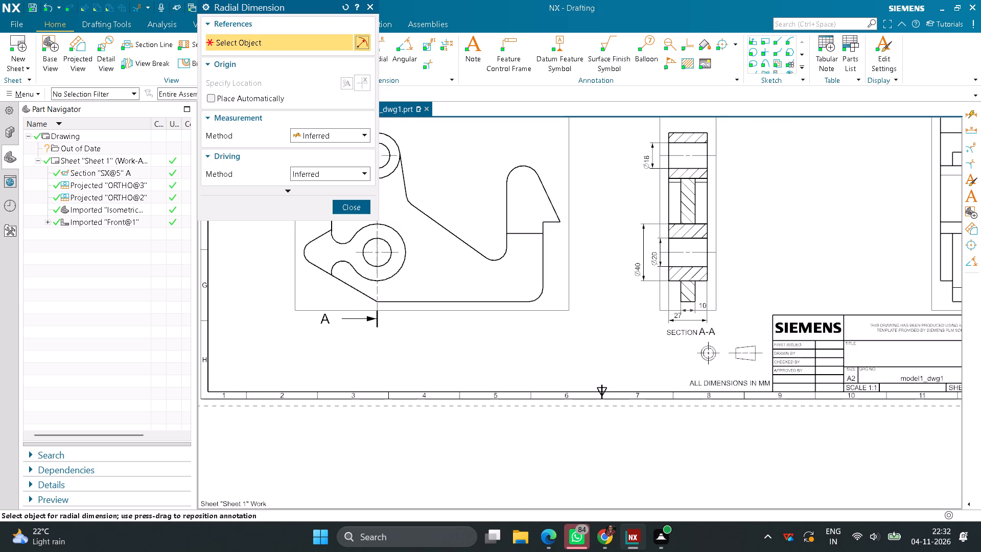
pyautogui.click(542, 300)
pyautogui.click(578, 343)
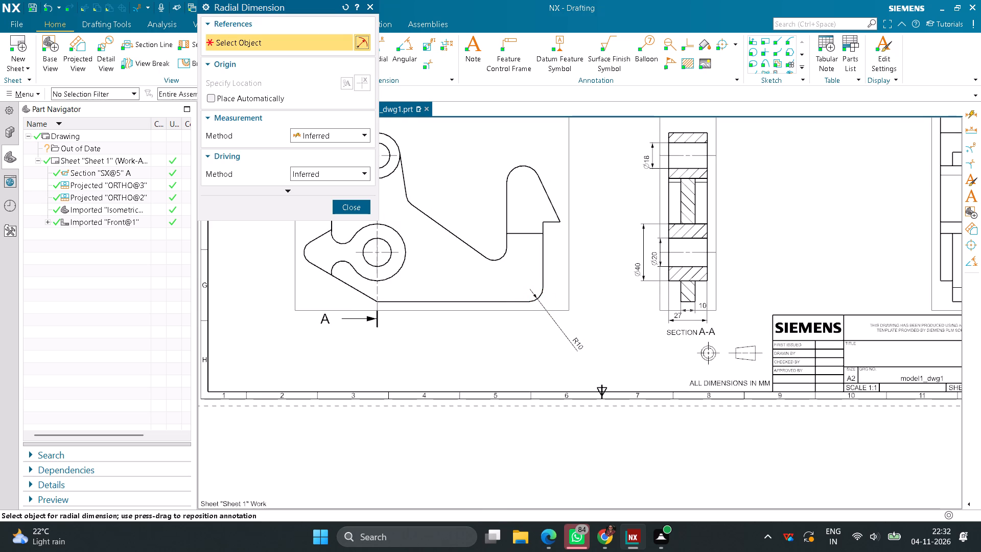
# Add radial dimensions to the front view's hook-top arc, the fillets at both ends of the sloped edge, and the left nose.
pyautogui.click(515, 166)
pyautogui.click(488, 141)
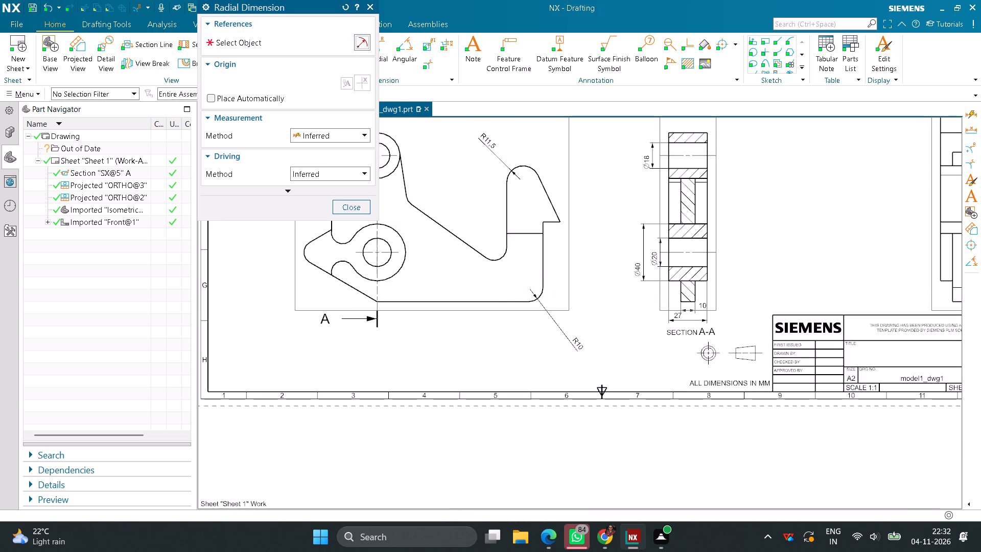
pyautogui.click(503, 254)
pyautogui.click(482, 224)
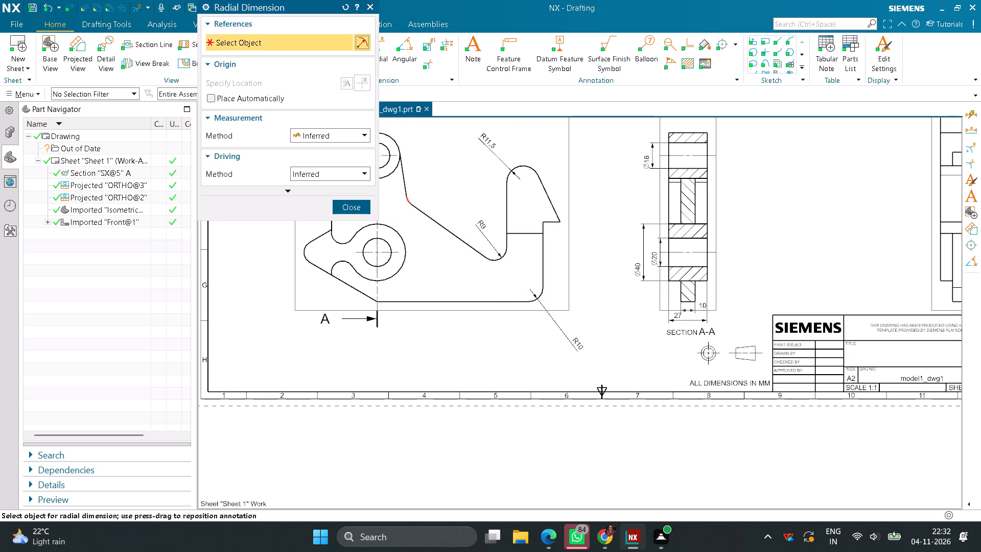
pyautogui.click(410, 202)
pyautogui.click(430, 183)
pyautogui.moveTo(474, 221); pyautogui.dragTo(650, 302, button='middle')
pyautogui.moveTo(474, 221); pyautogui.dragTo(649, 302, button='right')
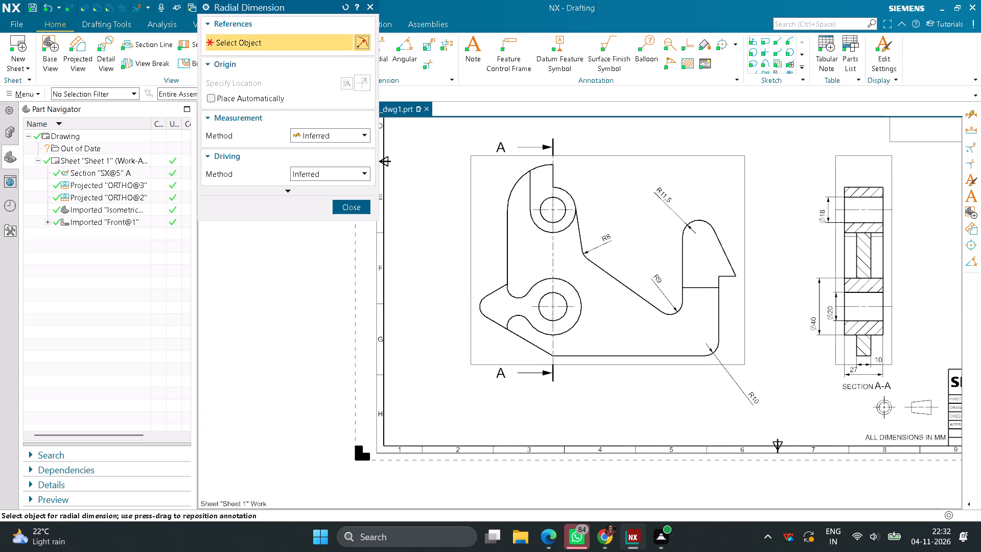
pyautogui.click(480, 305)
pyautogui.click(460, 318)
# Add an angular dimension between the two sloping edges of the front view's left nose, placed inside the nose.
pyautogui.click(404, 62)
pyautogui.scroll(3, 524, 292)
pyautogui.click(474, 291)
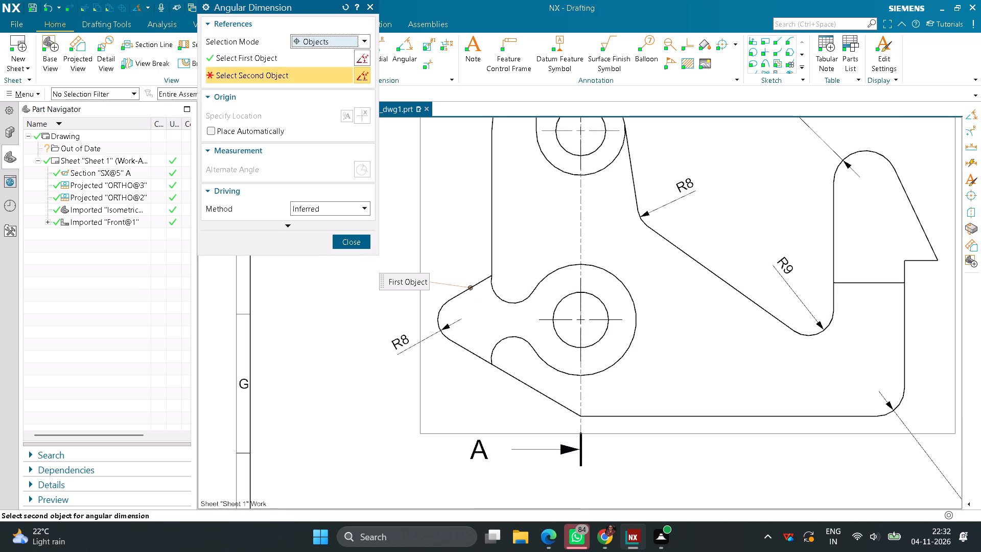
pyautogui.click(471, 349)
pyautogui.click(476, 327)
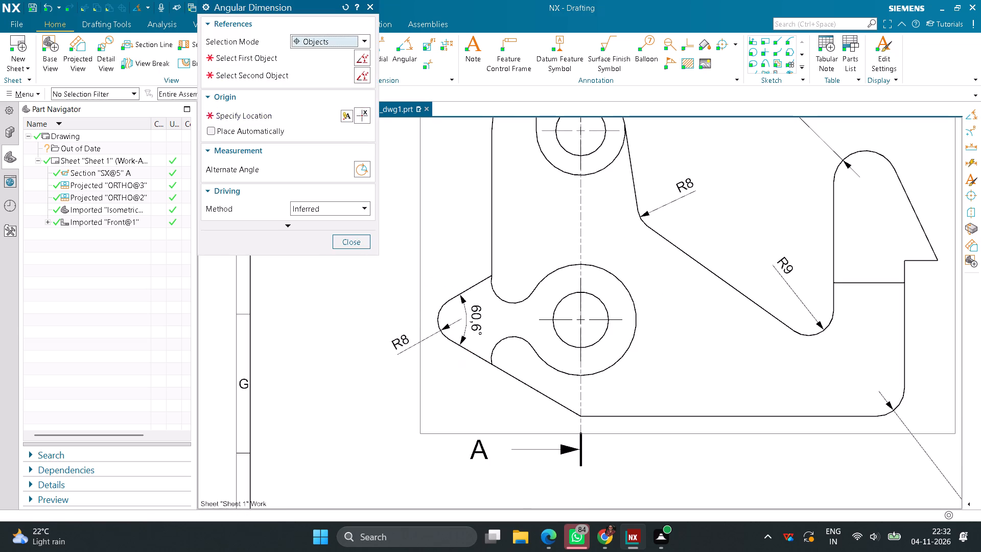
pyautogui.click(358, 241)
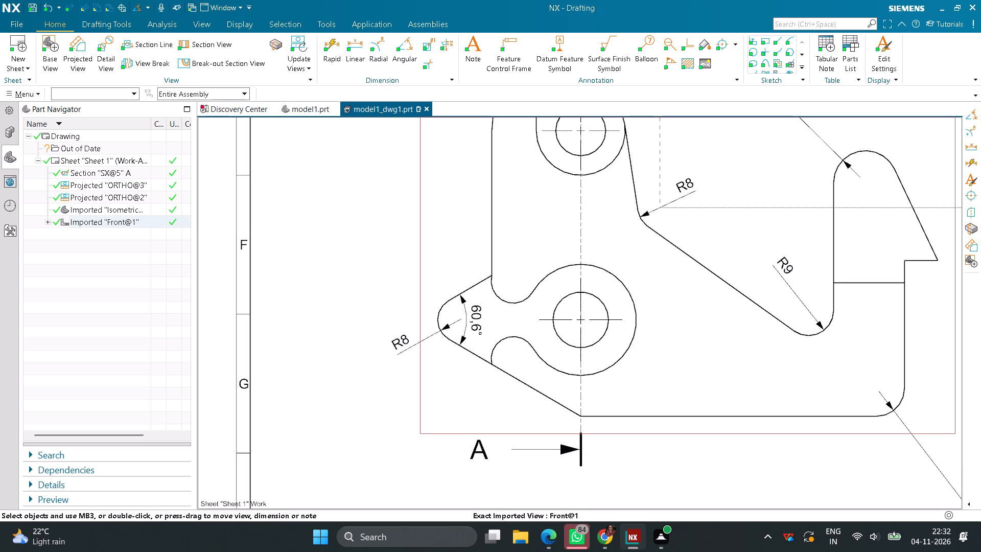
# Add a radial dimension to the large upper-left arc of the front view, placed outside the outline at the upper left.
pyautogui.scroll(-5, 455, 250)
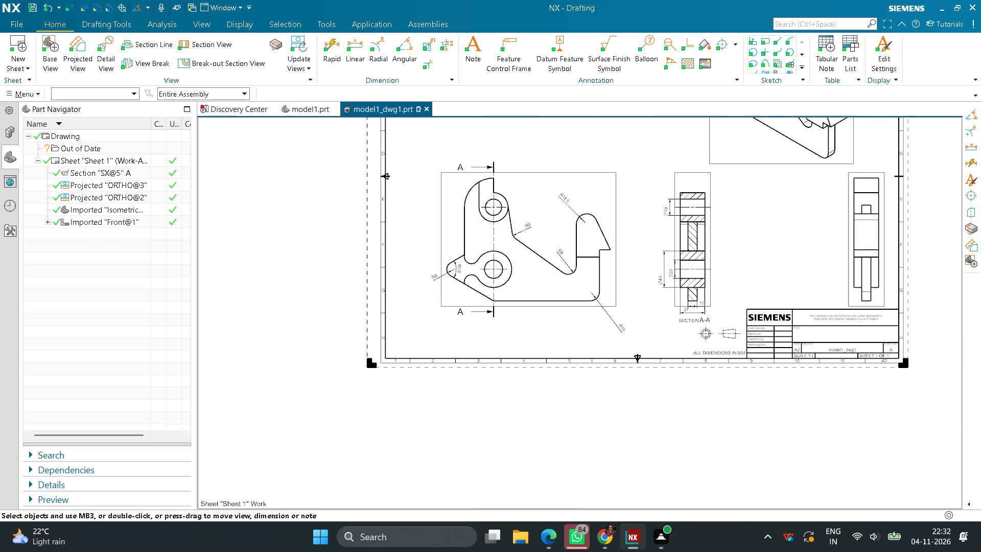
pyautogui.click(382, 51)
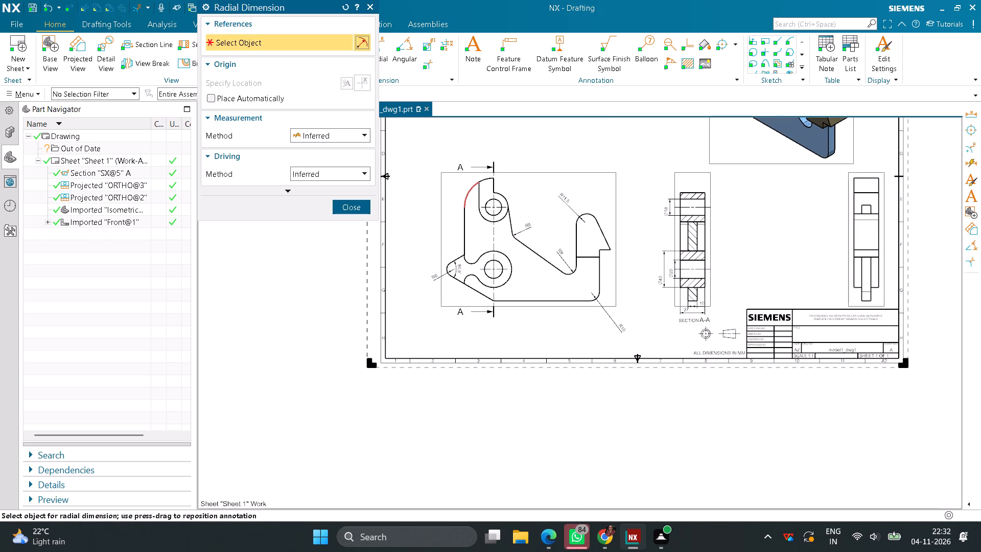
pyautogui.click(475, 190)
pyautogui.click(453, 150)
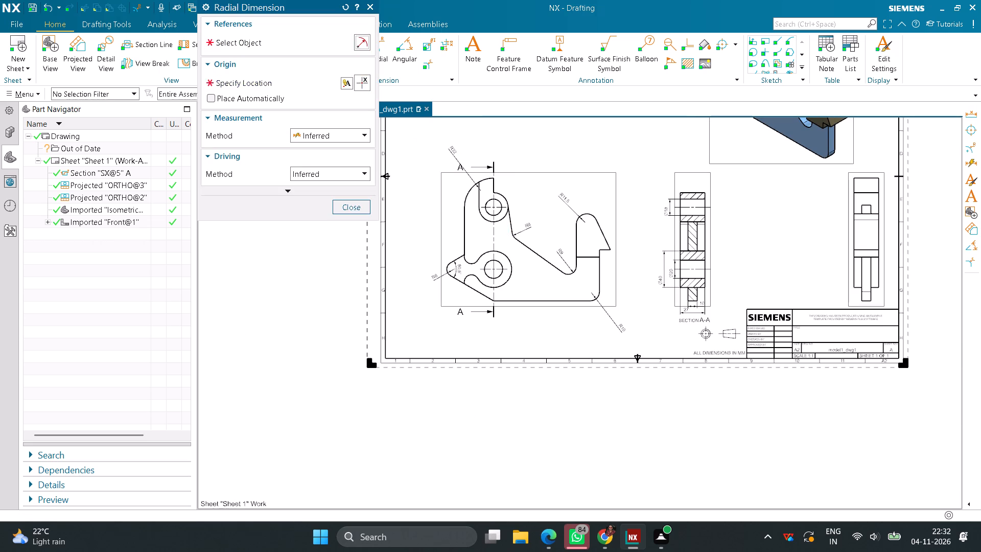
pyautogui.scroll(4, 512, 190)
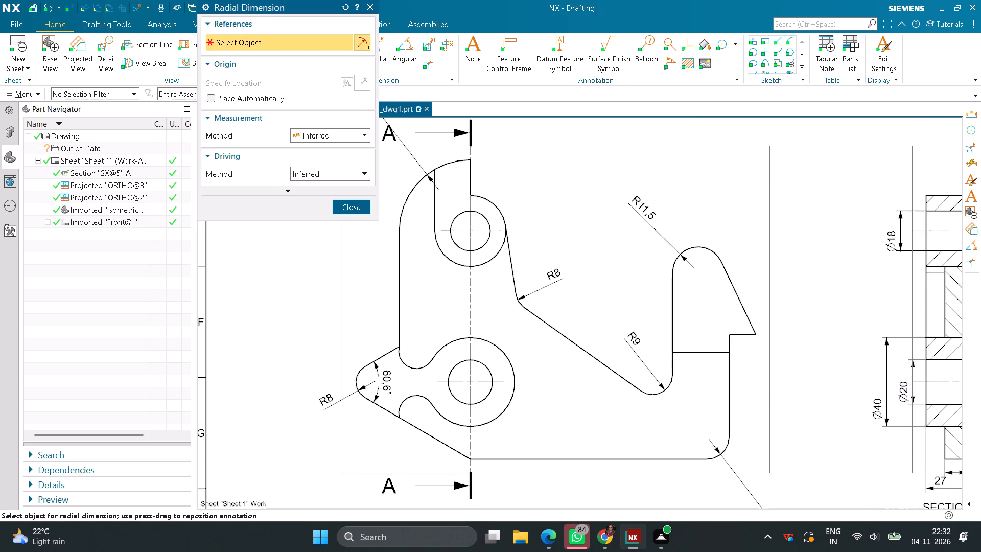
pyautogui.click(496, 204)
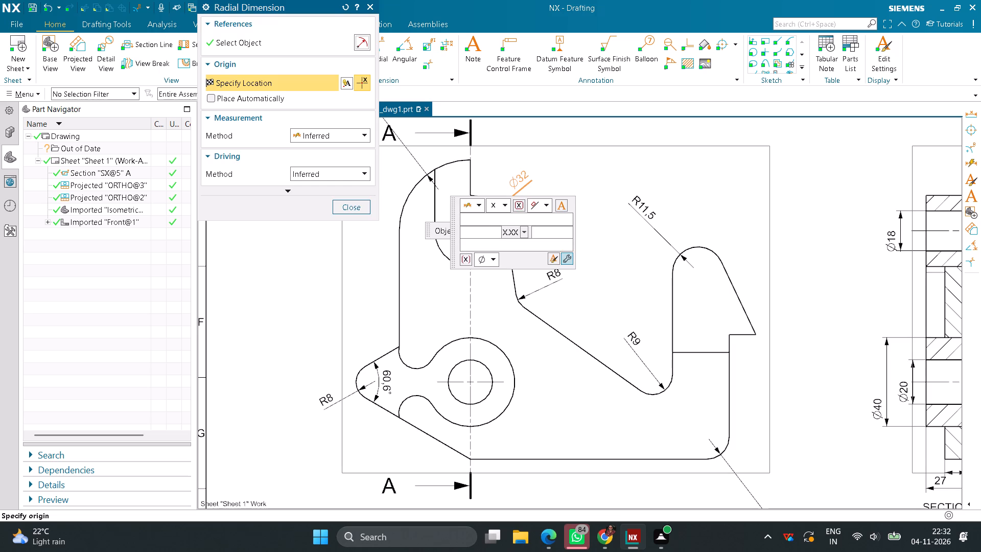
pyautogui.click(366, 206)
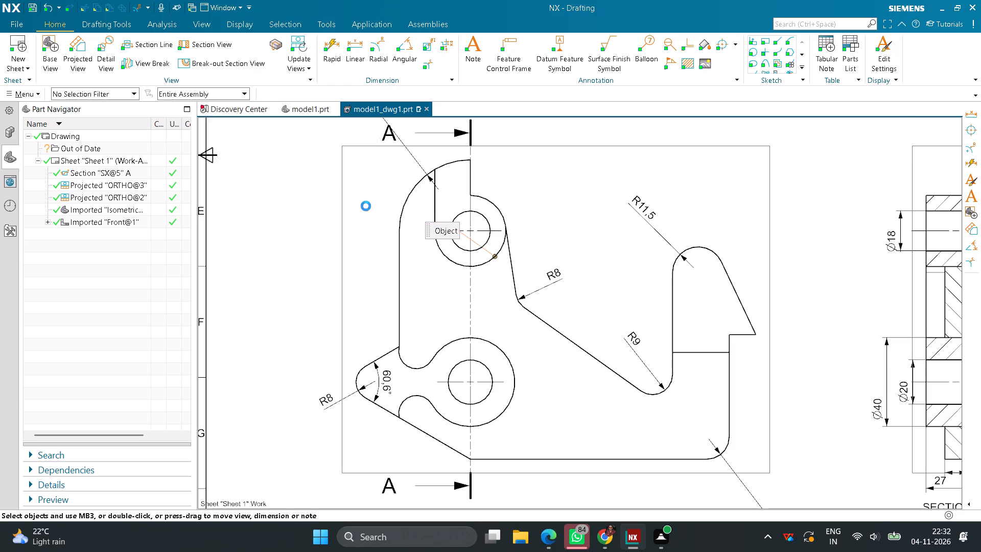
# Dimension the upper boss's outer arc in the front view using the Radial method, placed at its upper right.
pyautogui.click(383, 57)
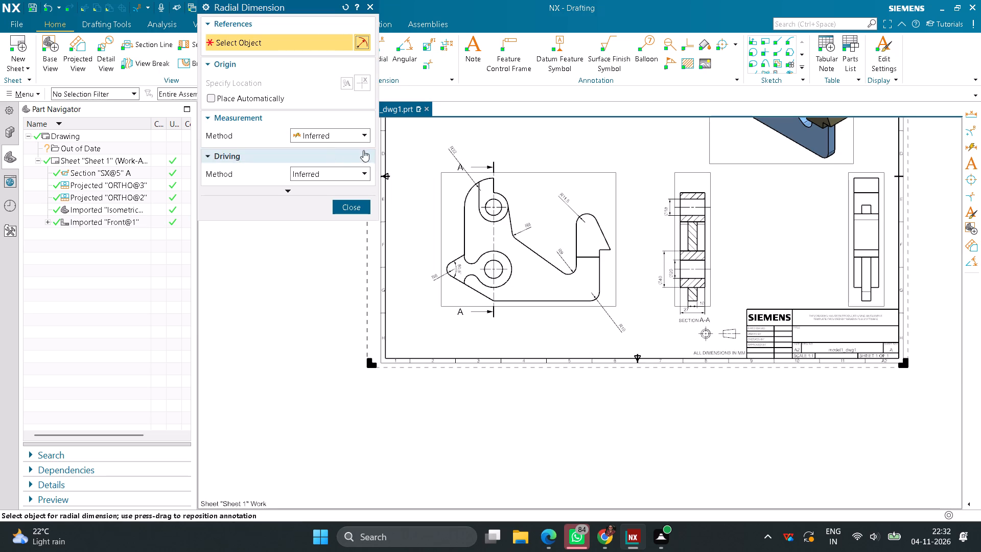
pyautogui.click(363, 133)
pyautogui.click(335, 157)
pyautogui.scroll(4, 507, 186)
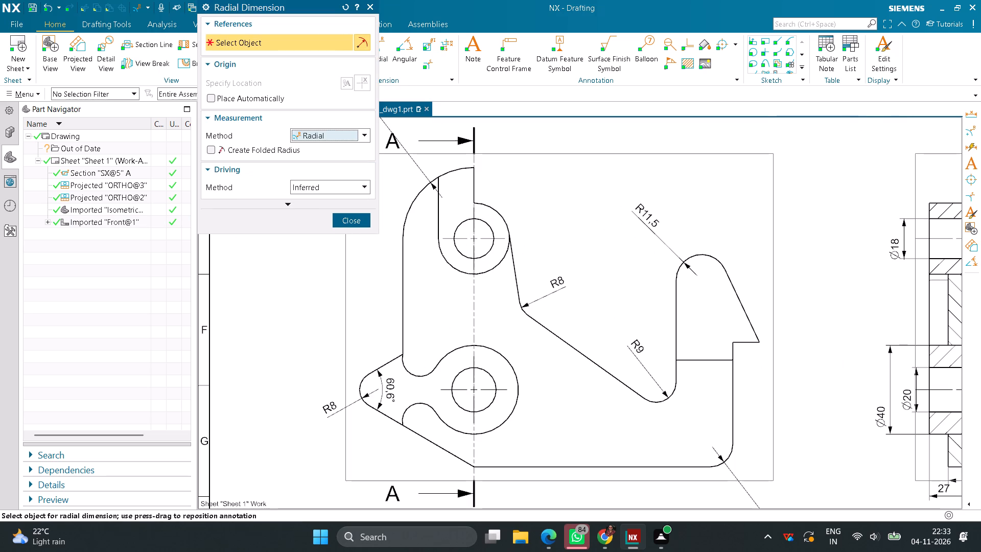
pyautogui.click(495, 211)
pyautogui.click(518, 176)
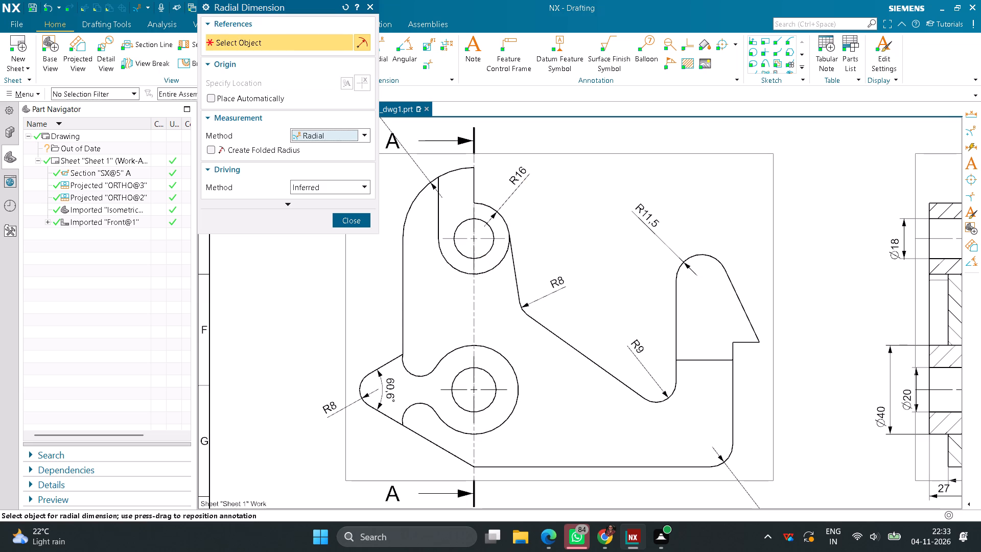
pyautogui.click(370, 223)
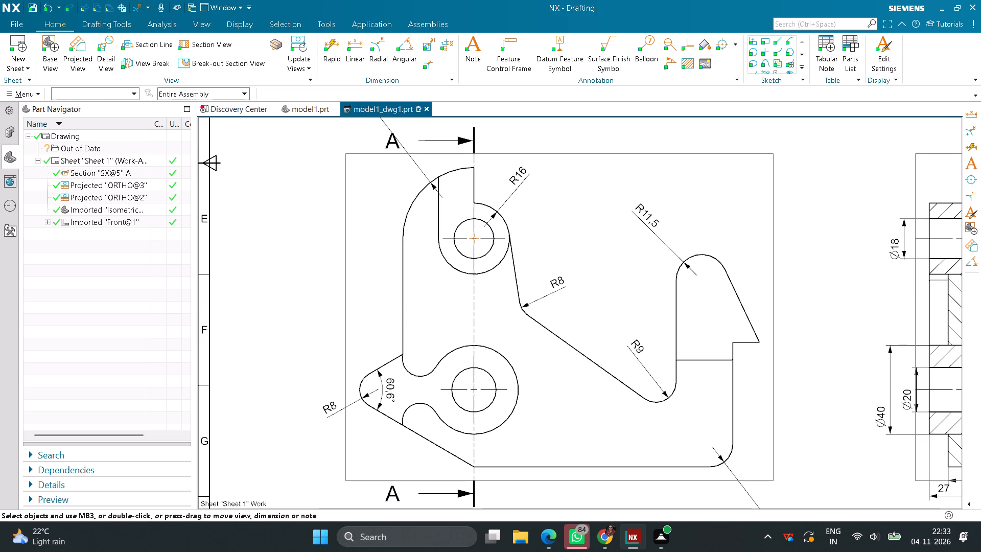
# Add a vertical linear dimension between the centres of the upper and lower bores, placed left of the front view.
pyautogui.click(358, 55)
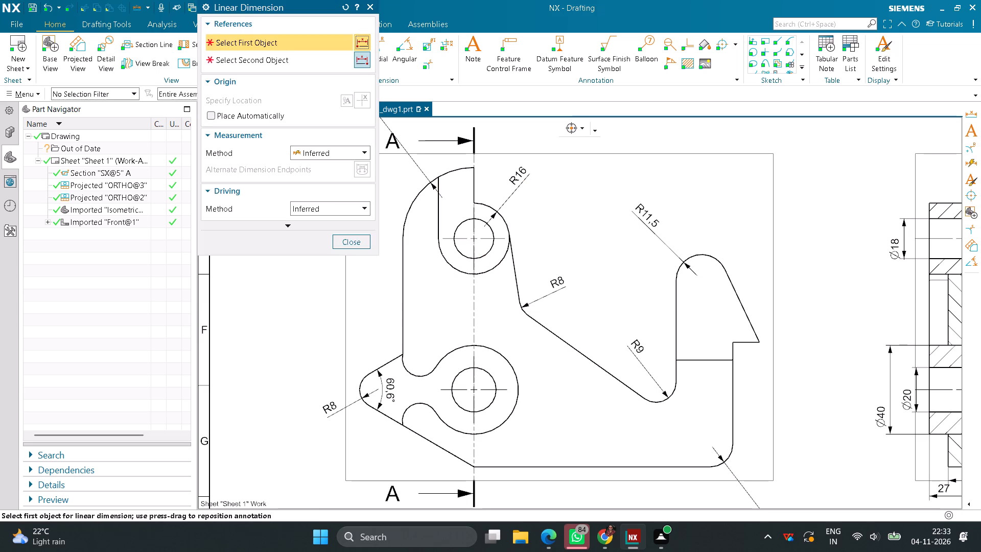
pyautogui.click(367, 153)
pyautogui.click(329, 184)
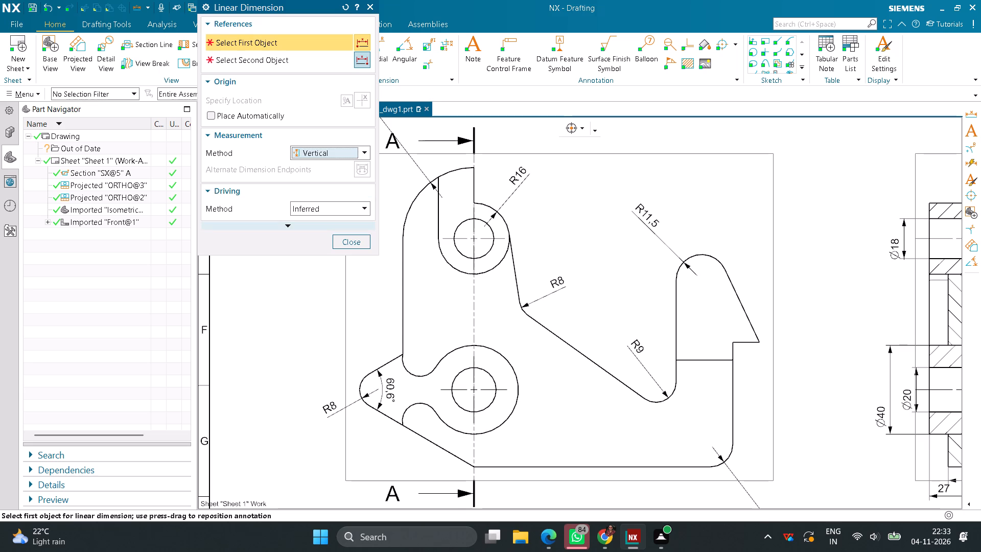
pyautogui.click(481, 236)
pyautogui.click(477, 389)
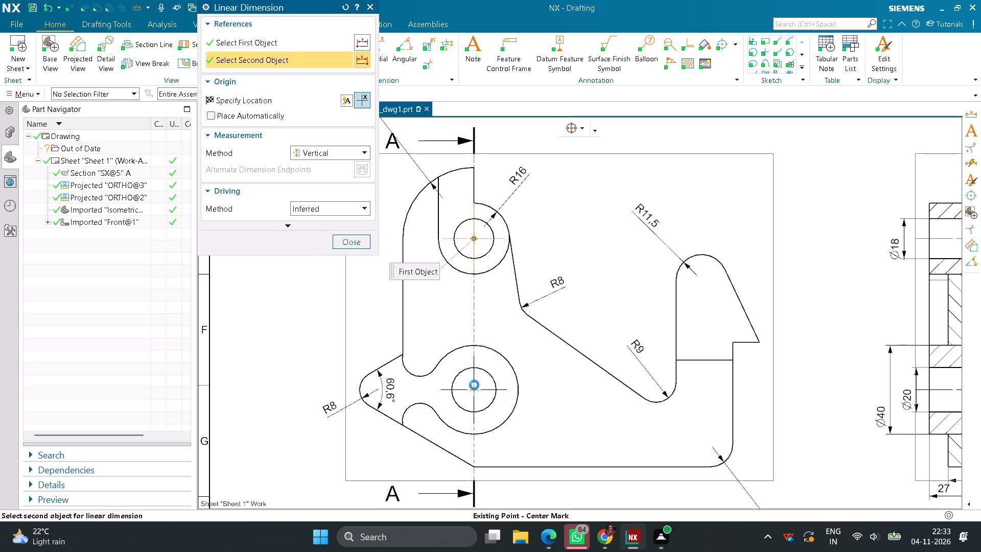
pyautogui.click(315, 329)
# Add a vertical linear dimension from the lower bore's centre to the bottom edge, placed left of the front view.
pyautogui.moveTo(507, 358); pyautogui.dragTo(645, 268, button='middle')
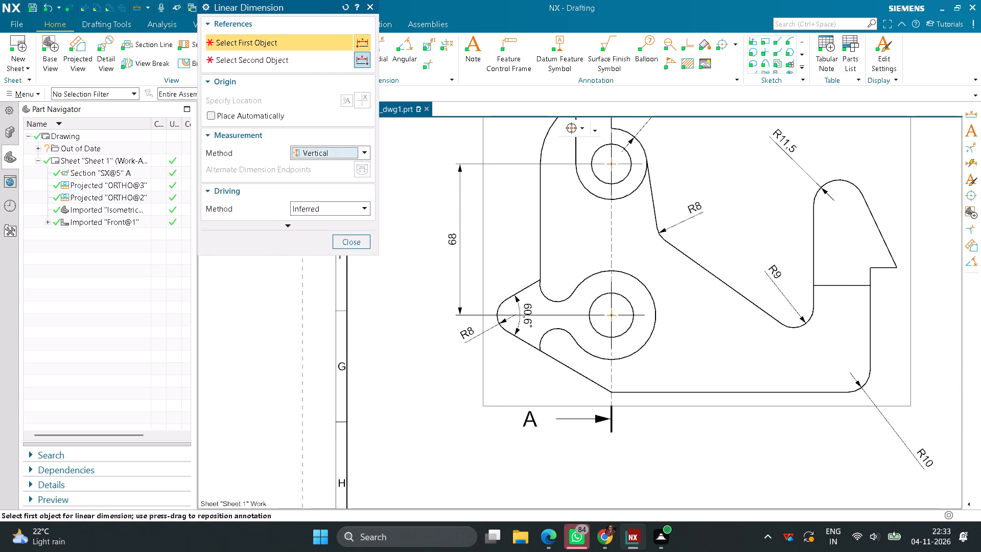
pyautogui.click(611, 314)
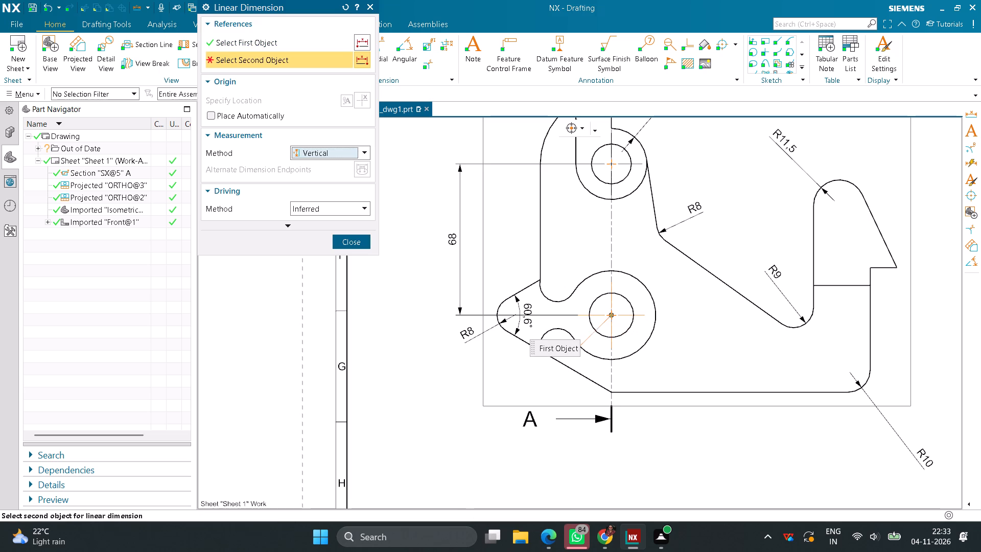
pyautogui.click(646, 390)
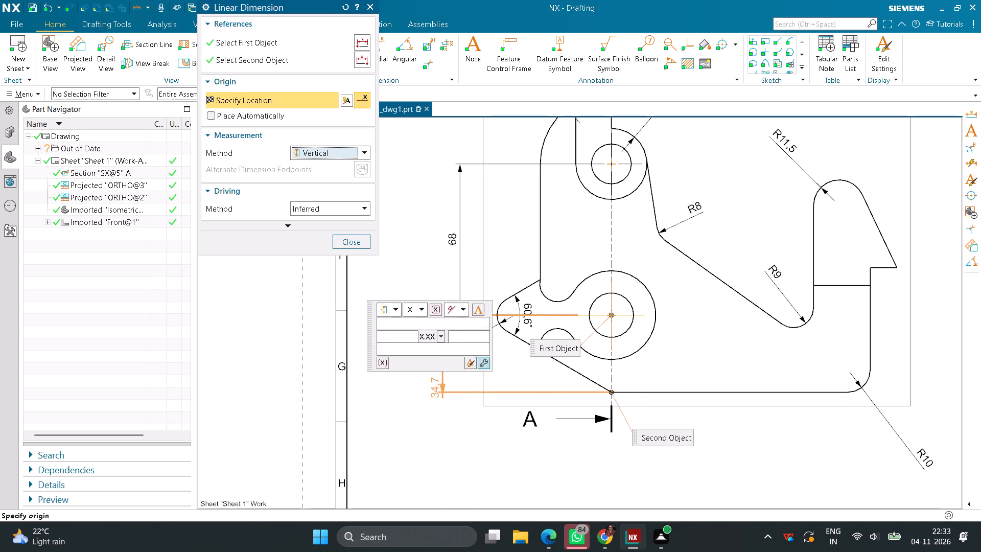
pyautogui.click(435, 388)
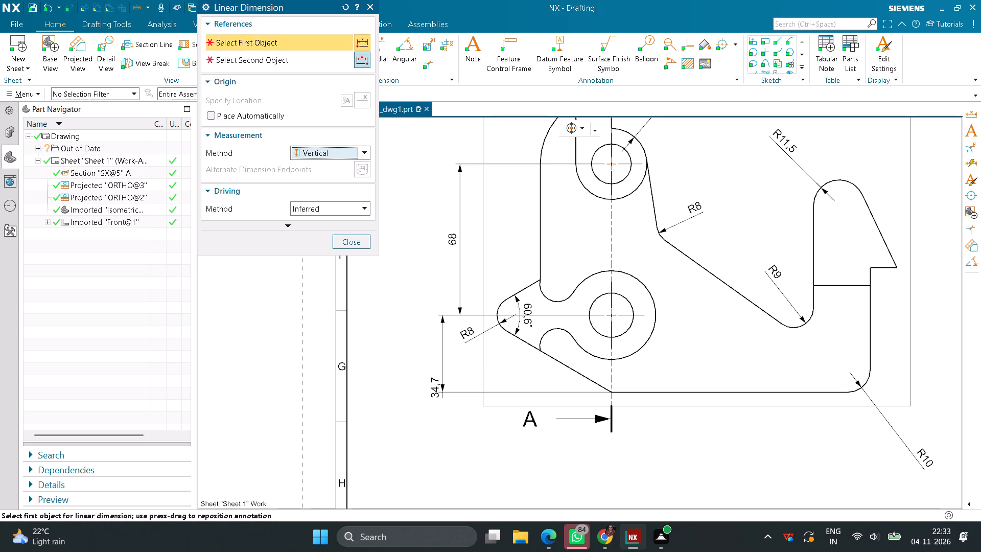
# Add a centre mark to the R8 arc at the front view's inner corner, between the upper boss and the long slope.
pyautogui.click(725, 48)
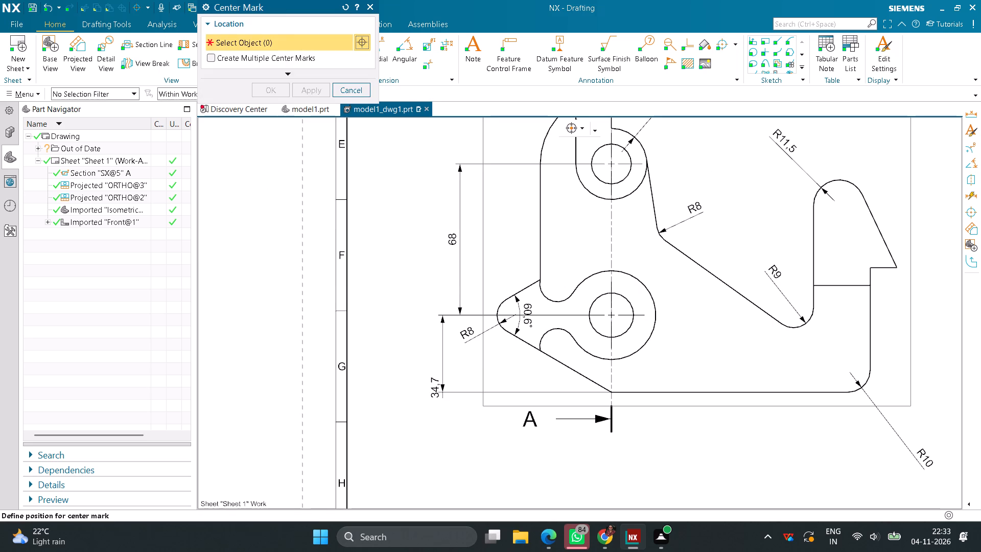
pyautogui.click(661, 232)
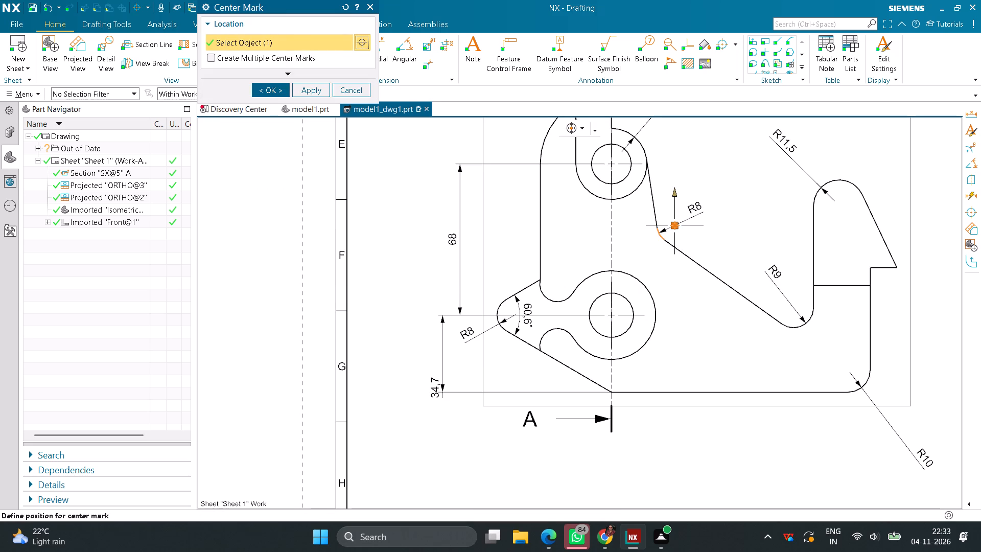
pyautogui.click(277, 90)
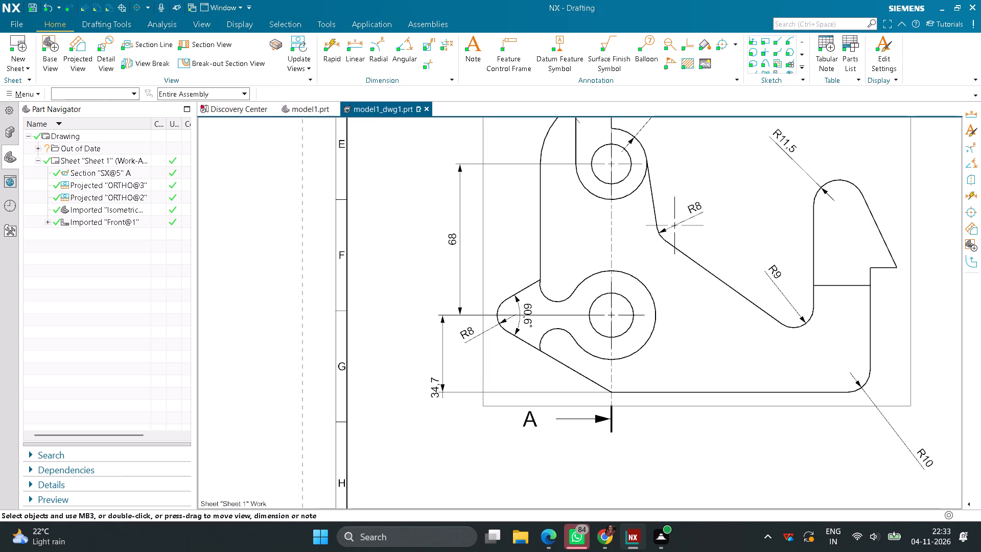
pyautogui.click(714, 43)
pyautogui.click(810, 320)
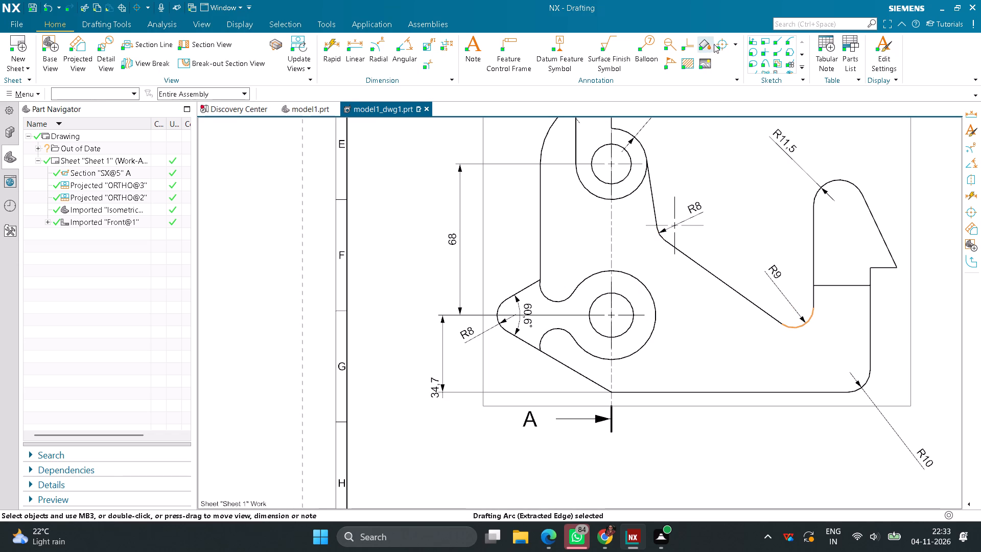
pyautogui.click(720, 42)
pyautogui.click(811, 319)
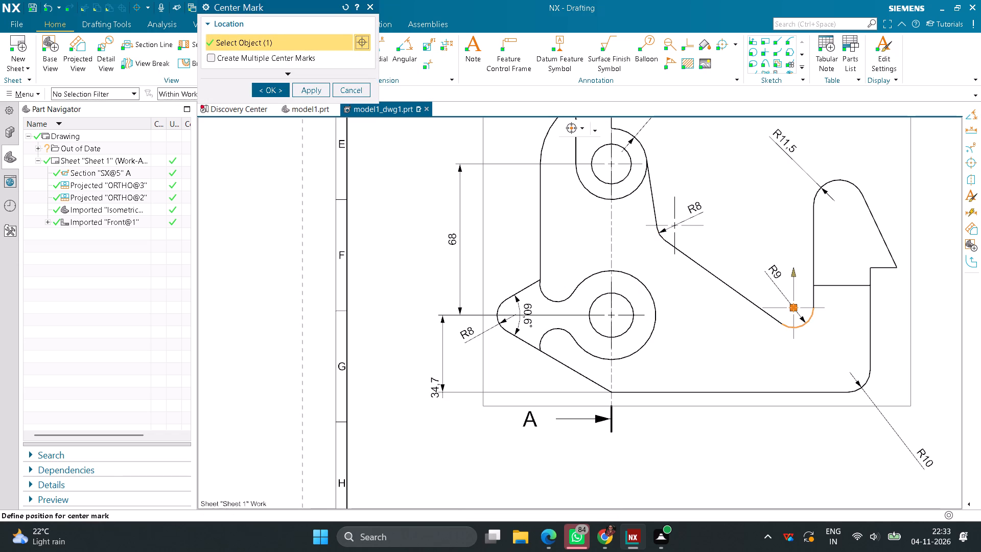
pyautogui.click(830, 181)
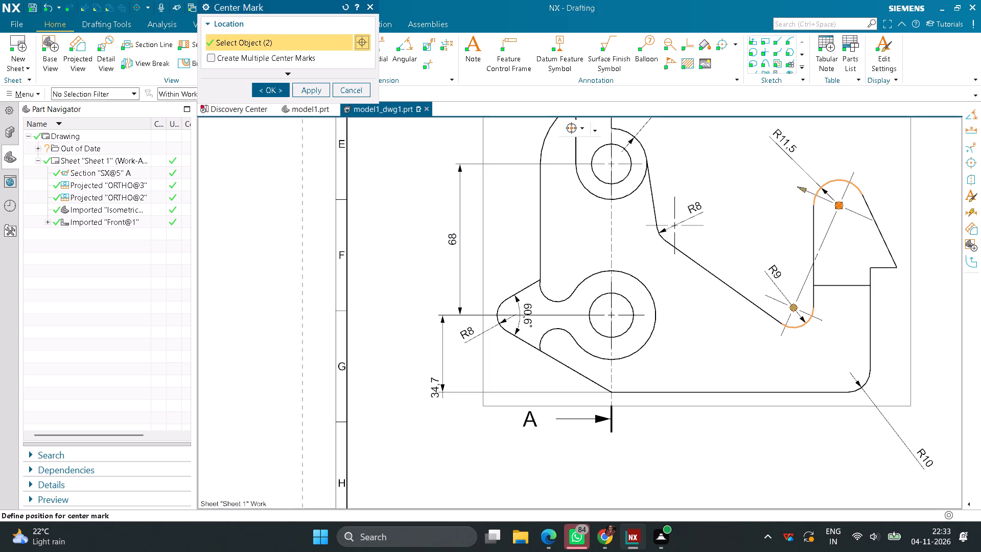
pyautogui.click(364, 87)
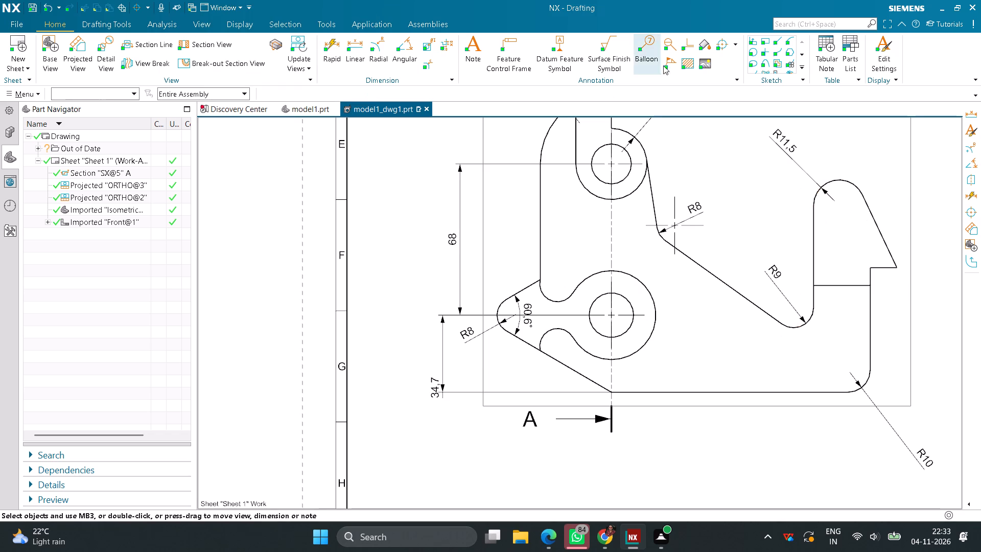
# Add separate, unlinked centre marks to the R9 arc and the R11.5 arc of the front view.
pyautogui.click(727, 44)
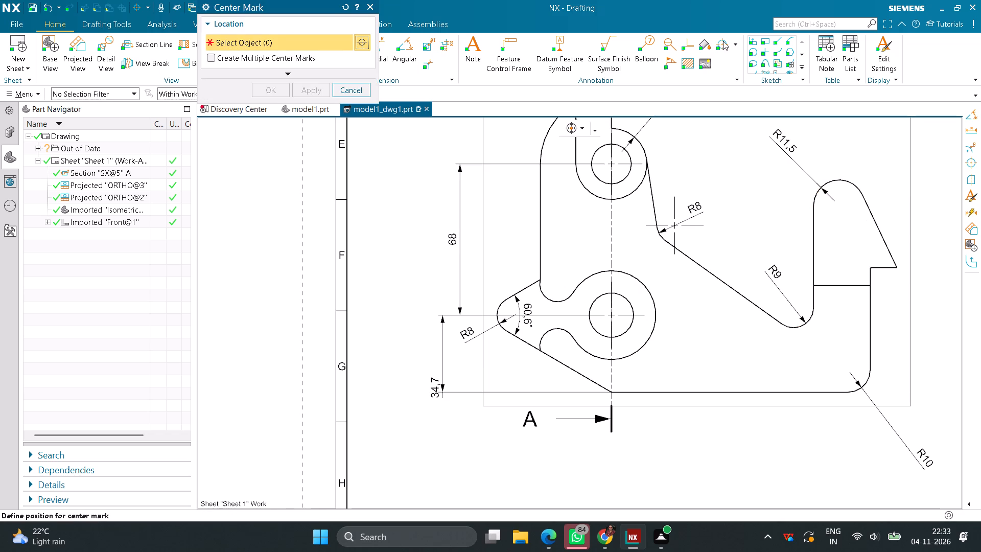
pyautogui.click(723, 41)
pyautogui.click(815, 314)
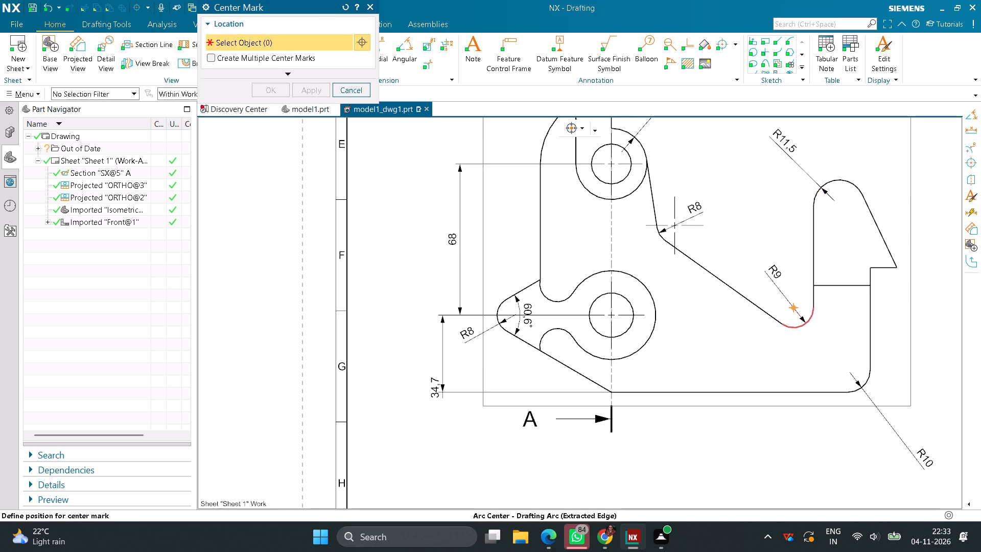
pyautogui.click(277, 91)
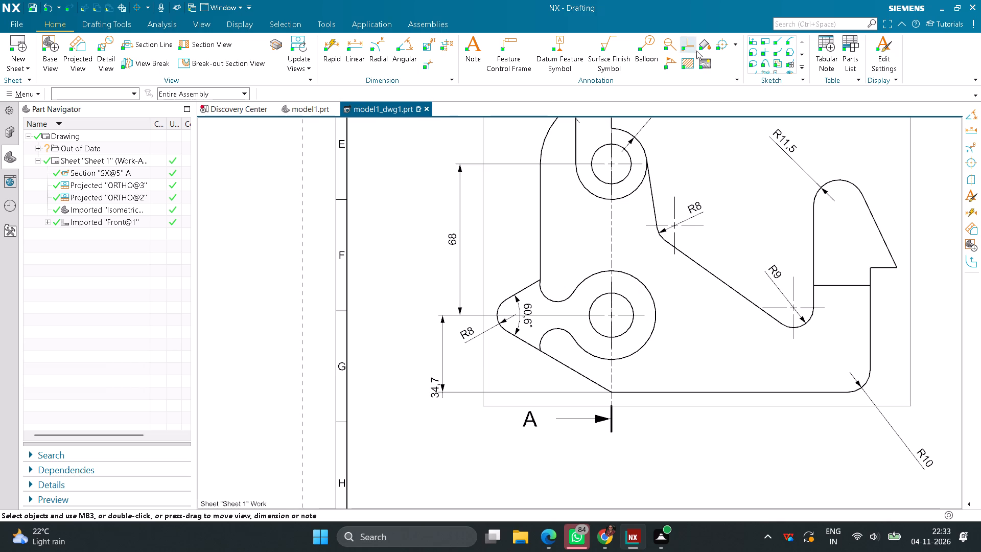
pyautogui.click(720, 37)
pyautogui.click(843, 181)
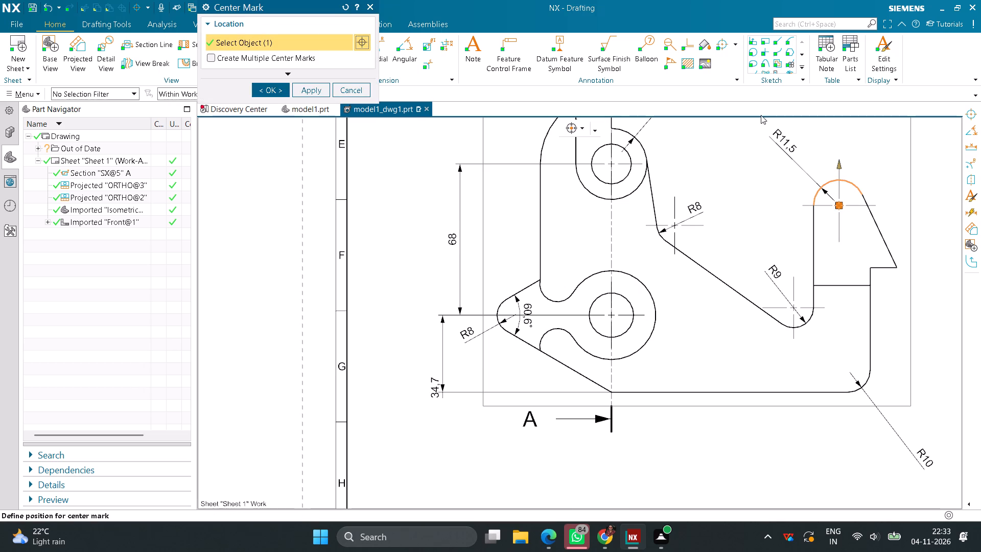
pyautogui.click(275, 91)
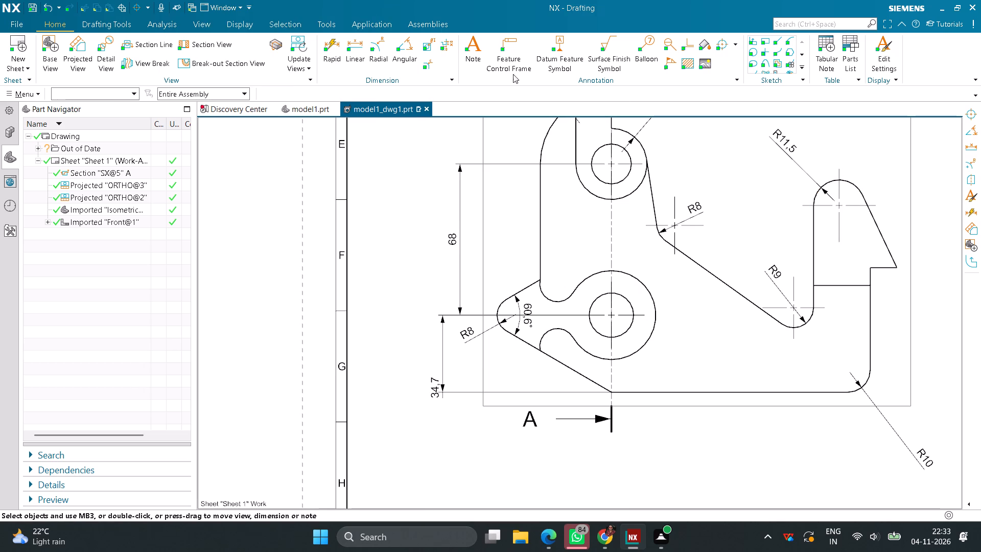
# Add a vertical dimension from the centre-marked R8 arc's centre to the bottom edge, with its text below the front view.
pyautogui.click(349, 53)
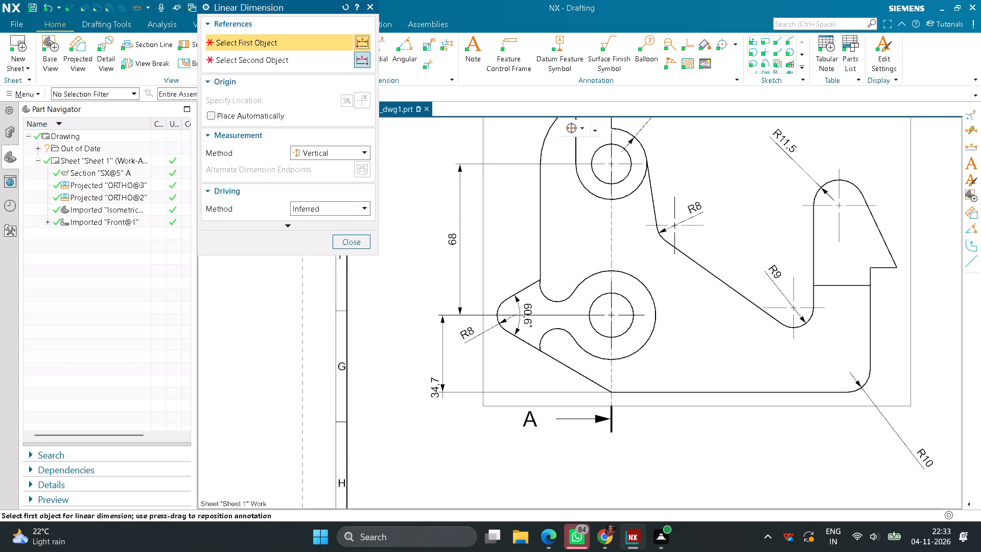
pyautogui.scroll(-2, 740, 358)
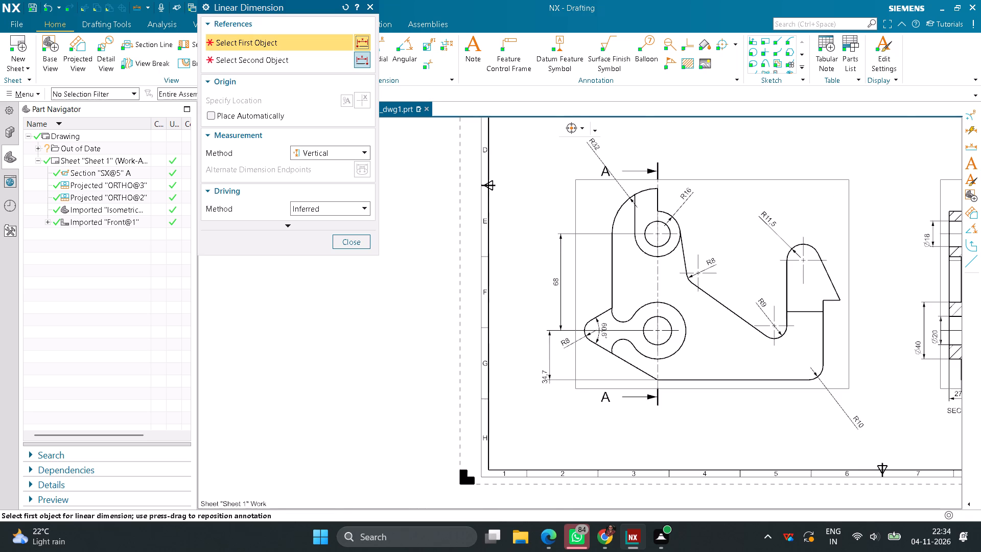
pyautogui.click(698, 272)
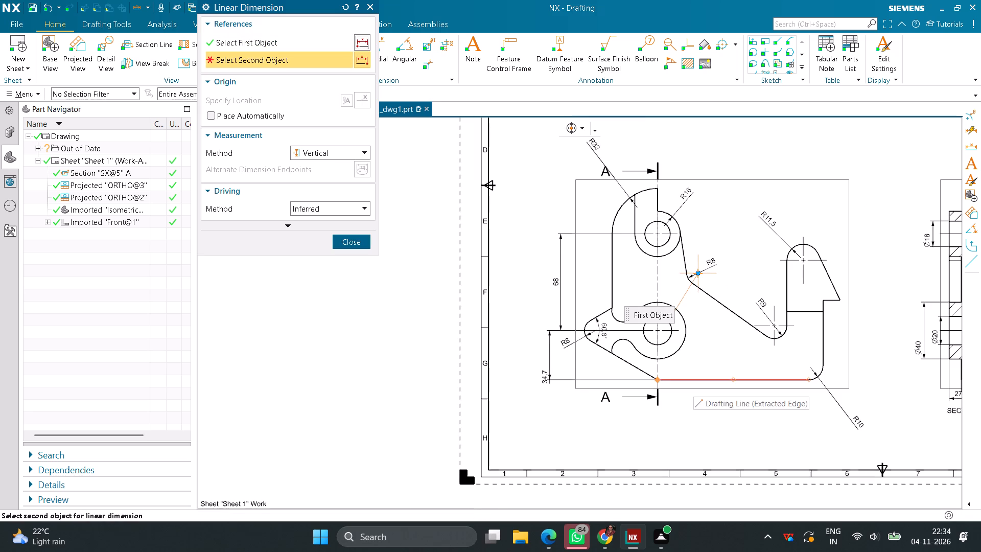
pyautogui.click(700, 378)
pyautogui.click(696, 420)
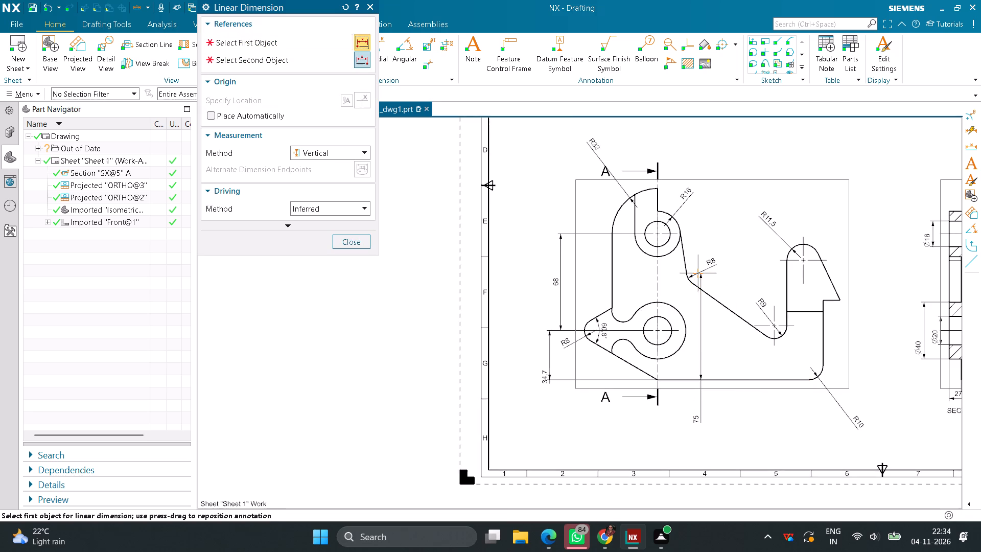
# Add a vertical dimension from the R9 arc's centre to the bottom edge, with its text below the outline.
pyautogui.moveTo(768, 412); pyautogui.dragTo(670, 382, button='middle')
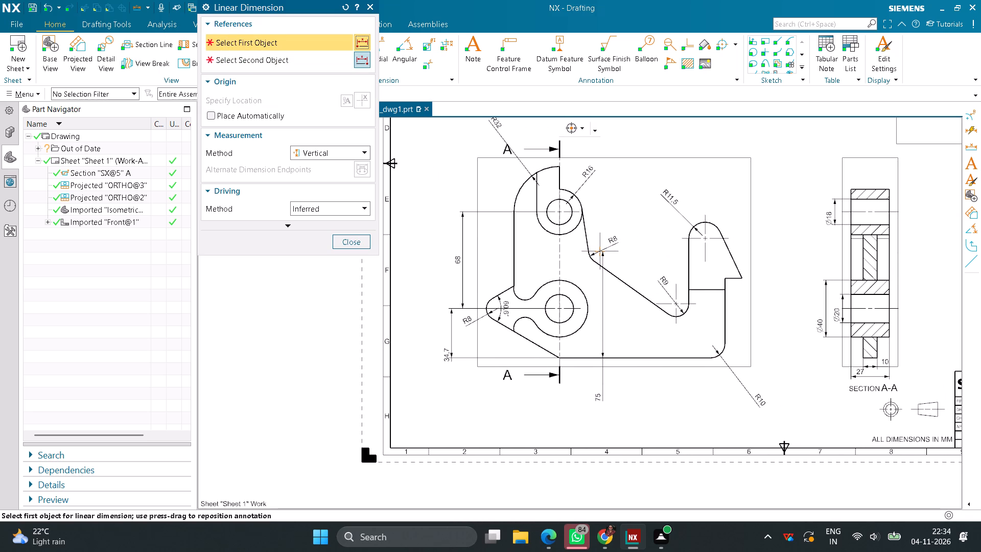
pyautogui.scroll(4, 692, 304)
pyautogui.click(653, 306)
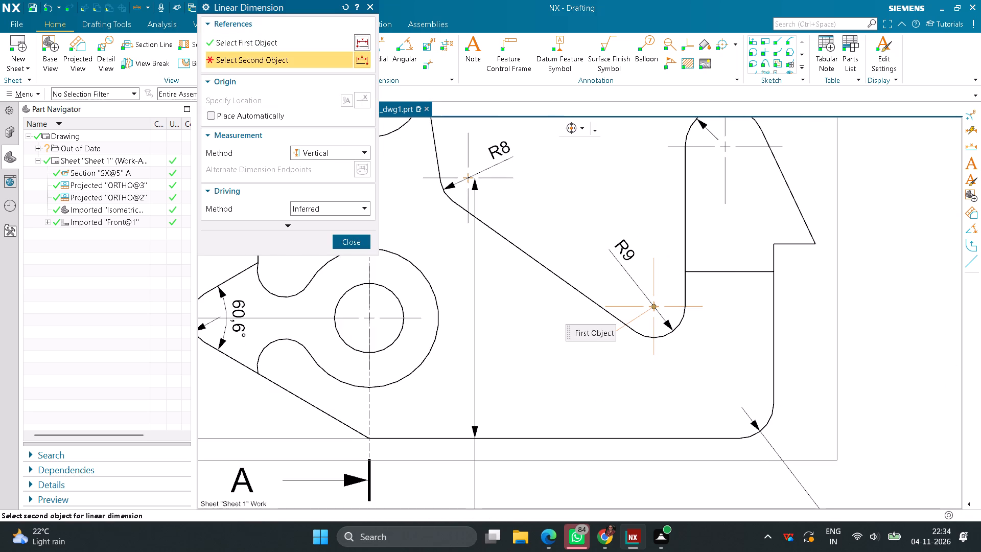
pyautogui.click(644, 435)
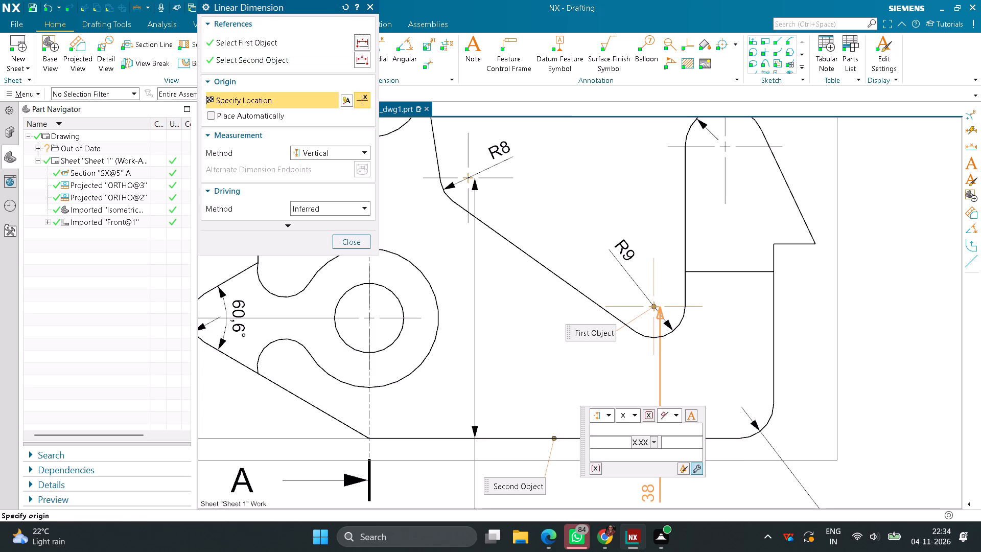
pyautogui.click(647, 487)
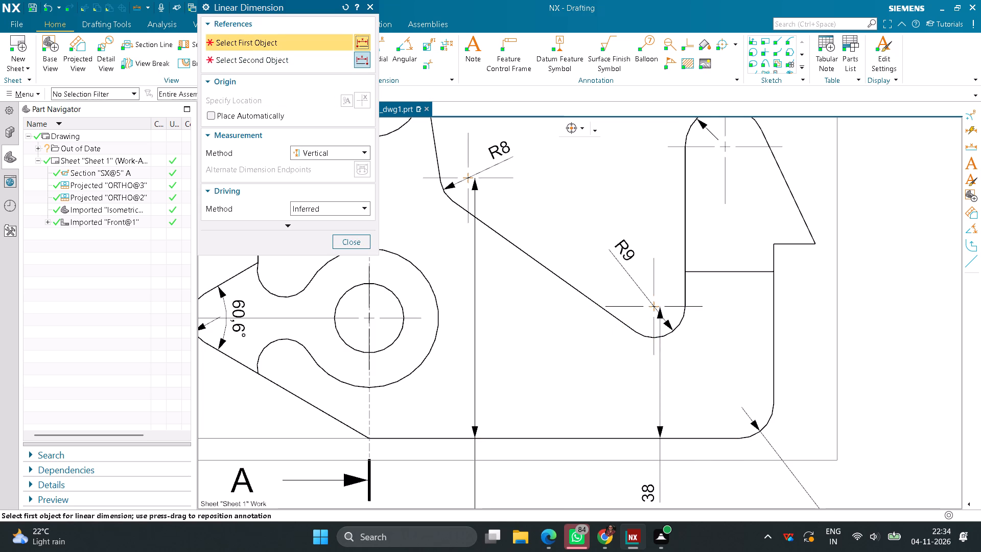
# Add a vertical dimension from the horizontal line across the hook arm to the bottom edge, placed right of the arm.
pyautogui.click(745, 268)
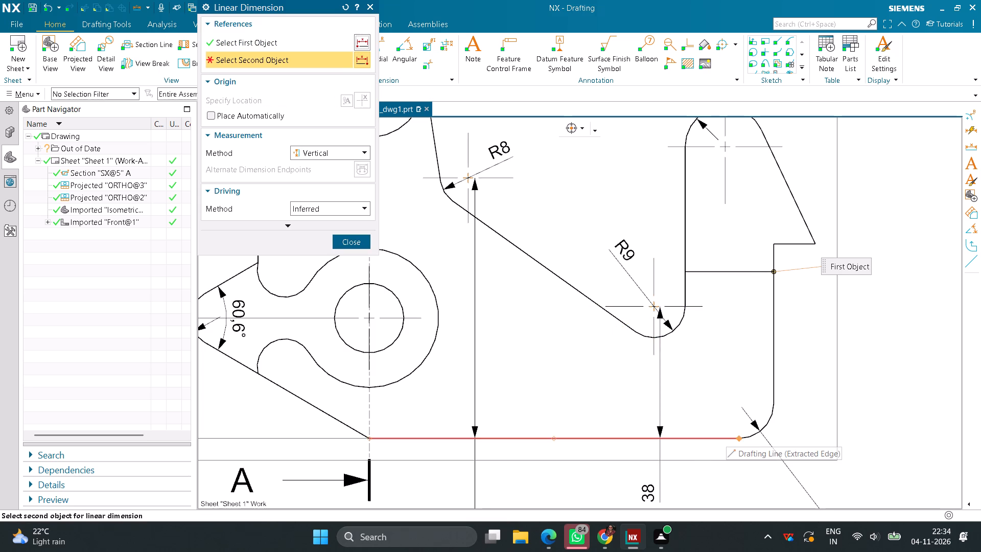
pyautogui.click(726, 439)
pyautogui.click(805, 399)
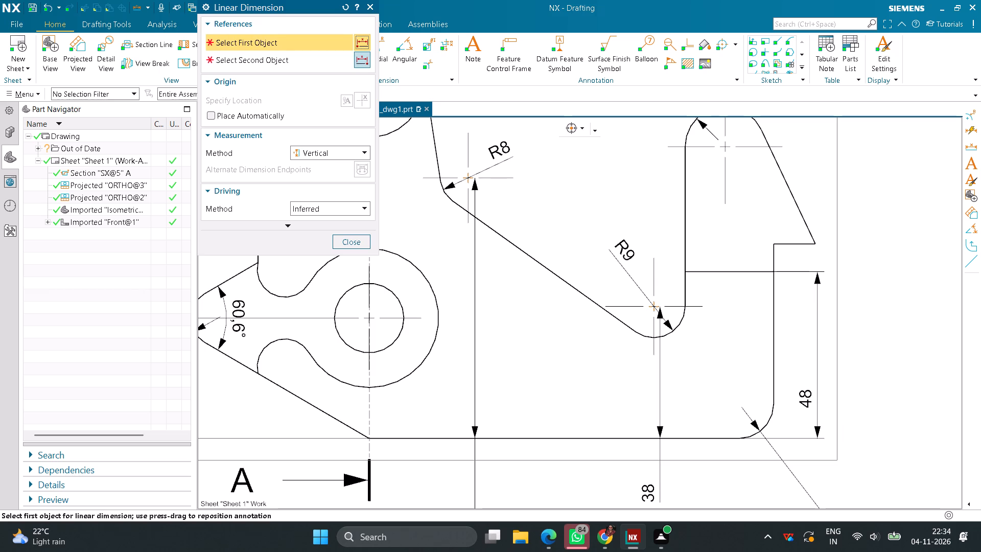
# Add a vertical dimension from the hook's pointed tip to the bottom edge, placed outside the arm-line height dimension.
pyautogui.click(814, 243)
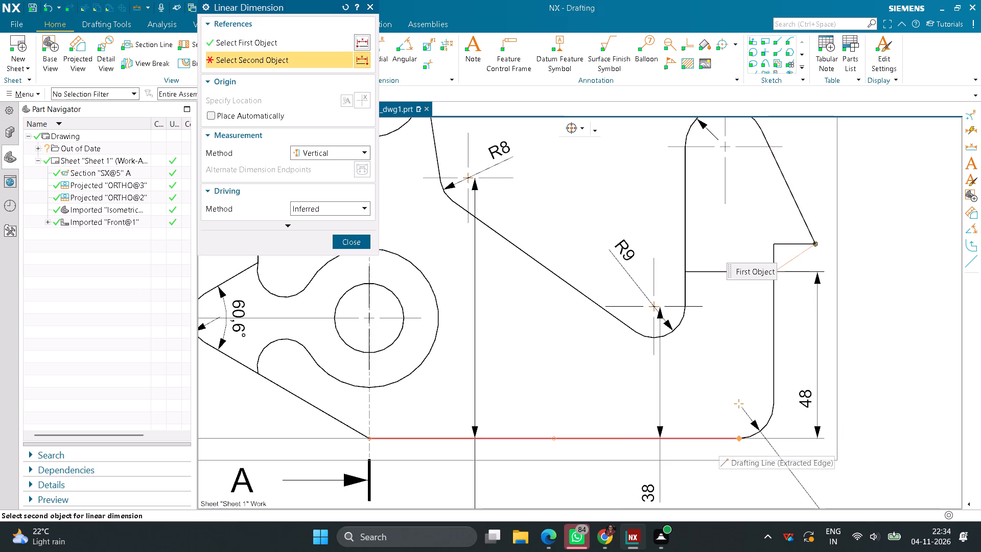
pyautogui.click(719, 442)
pyautogui.click(841, 372)
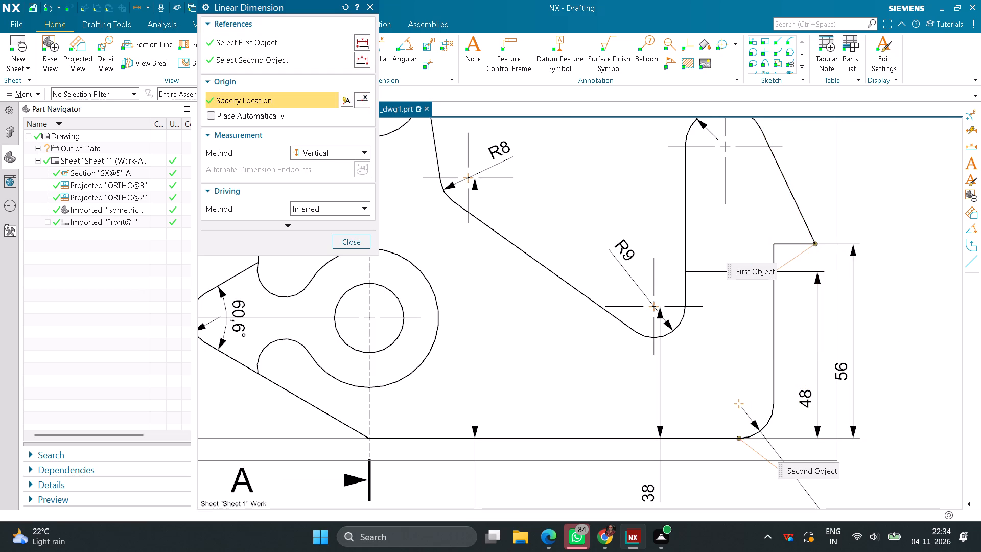
# Add a vertical dimension from the R11.5 arc's centre to the bottom edge, placed outside the hook-tip height dimension.
pyautogui.click(752, 148)
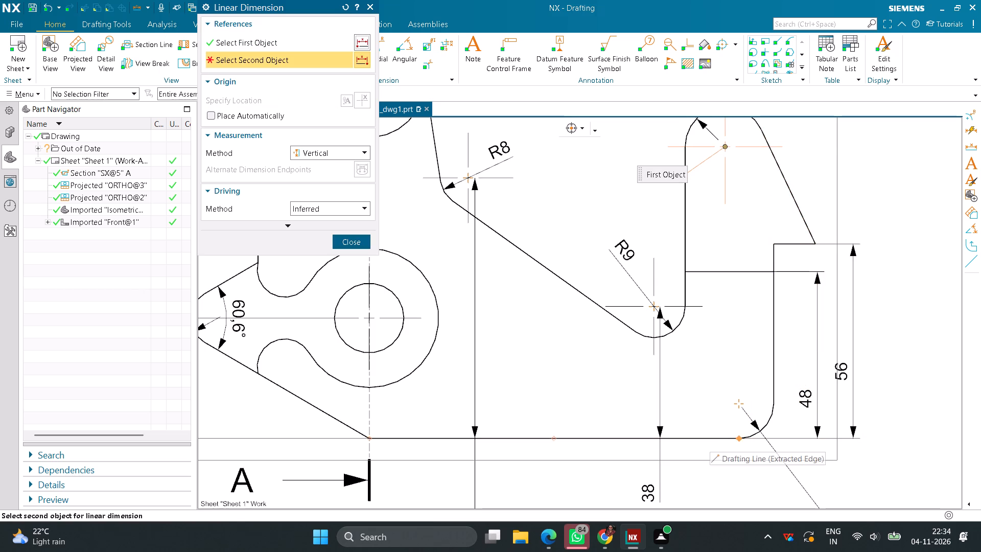
pyautogui.click(710, 439)
pyautogui.click(876, 356)
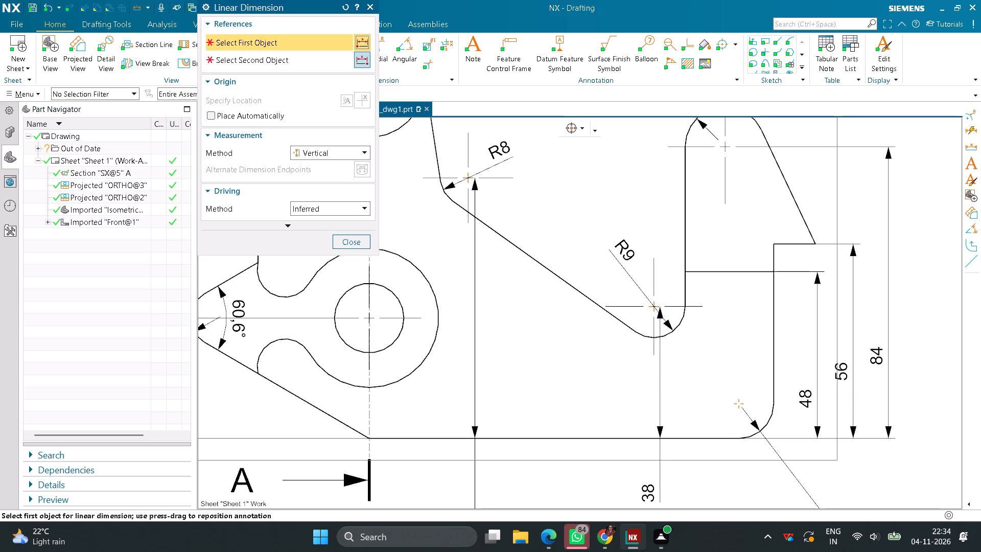
# Add a linear dimension with the Horizontal method to the hook's short underside ledge, placed just above it with the text to its left.
pyautogui.click(366, 152)
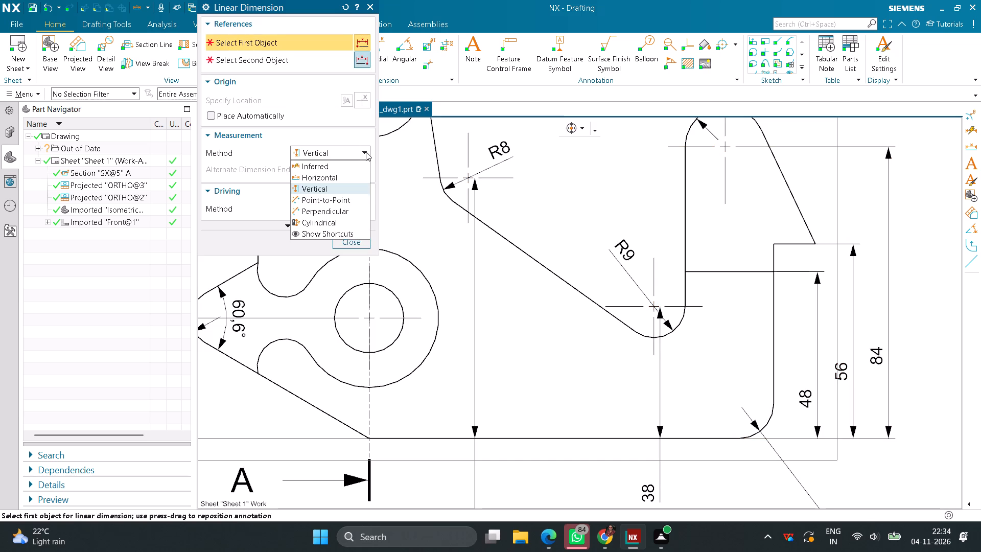
pyautogui.click(325, 176)
pyautogui.scroll(4, 776, 244)
pyautogui.click(786, 242)
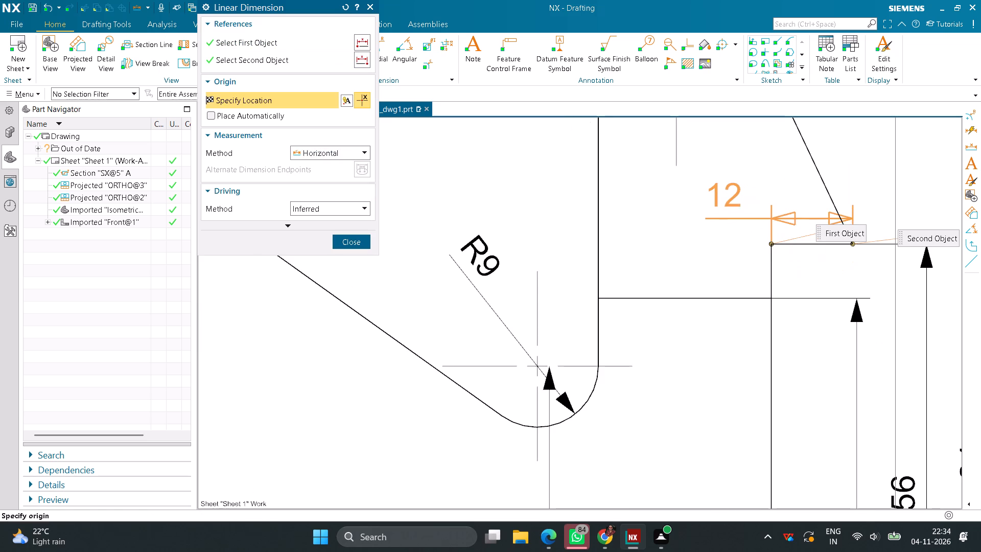
pyautogui.click(722, 195)
# Add a horizontal dimension between the hook arm's inner and outer vertical edges, placed just below the horizontal line across the arm.
pyautogui.scroll(-2, 721, 248)
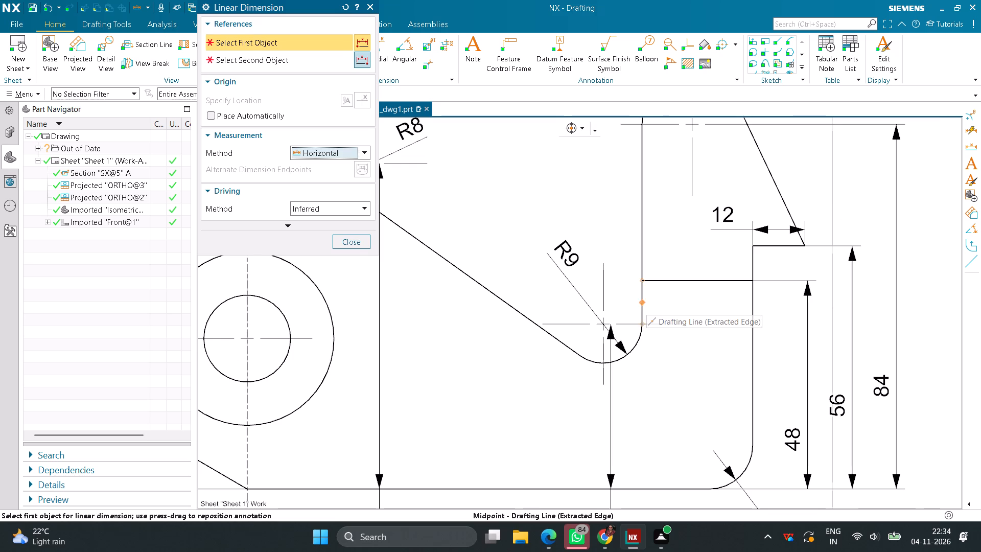
pyautogui.click(646, 297)
pyautogui.click(754, 302)
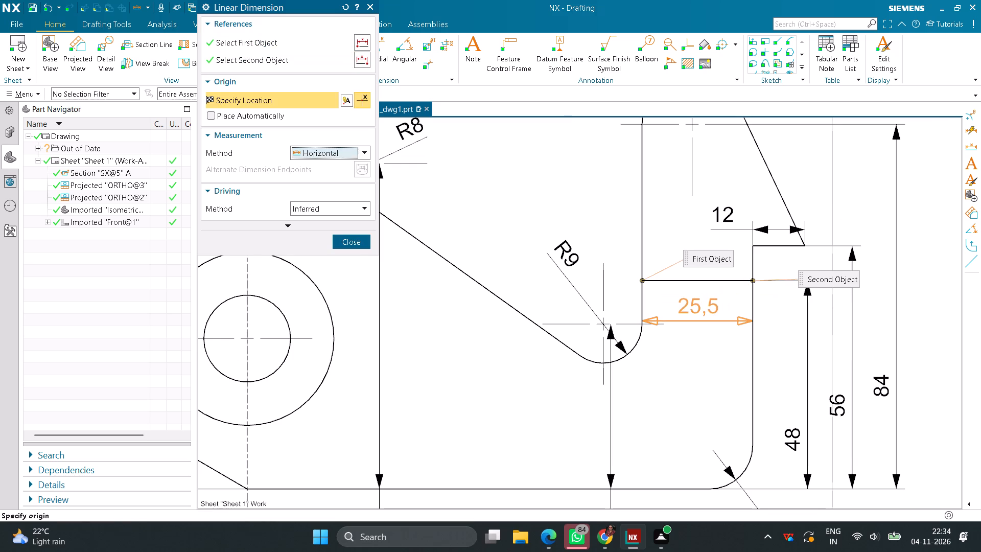
pyautogui.click(703, 306)
# Add a horizontal dimension from the R9 arc's centre to the hook arm's outer vertical edge, placed below the arm-width dimension.
pyautogui.scroll(-1, 704, 358)
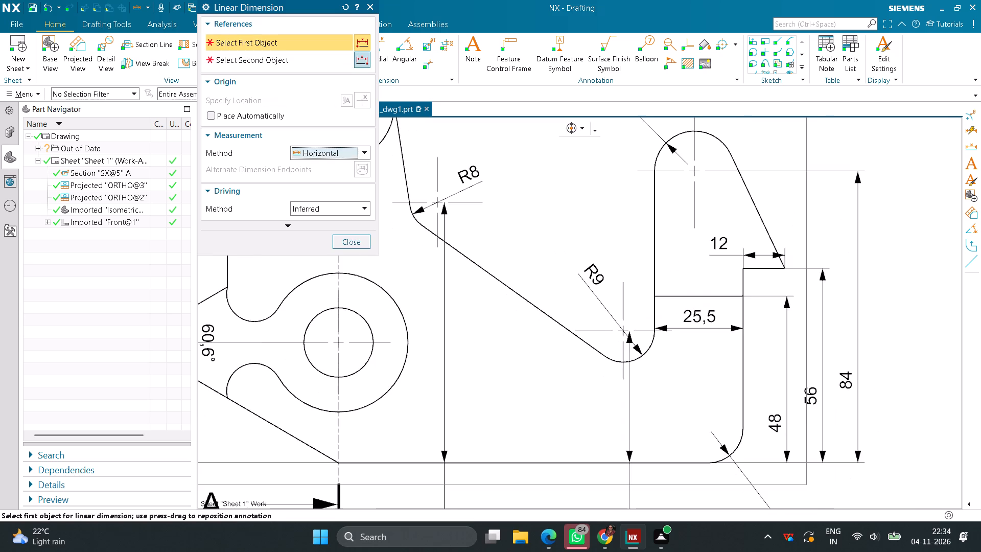
pyautogui.scroll(-2, 704, 358)
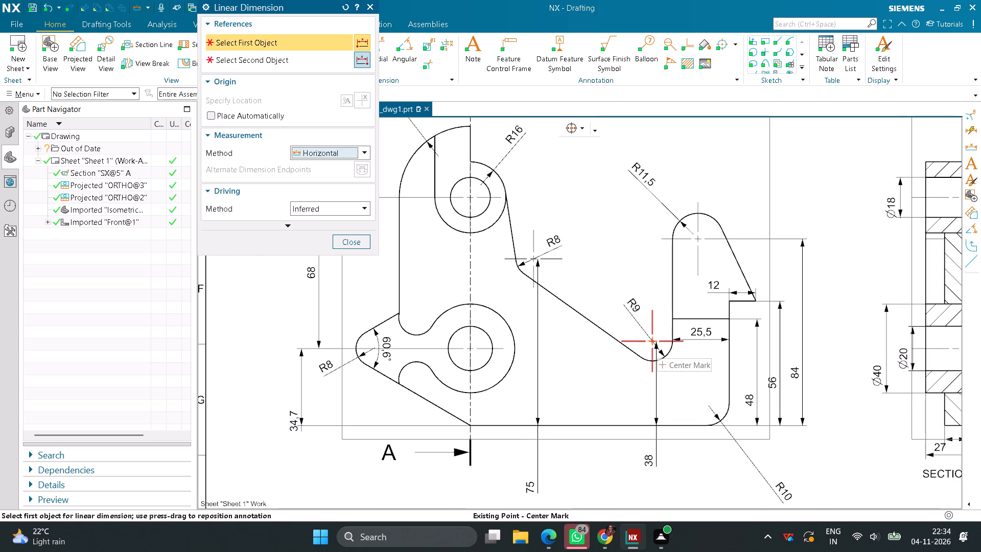
pyautogui.click(657, 335)
pyautogui.click(723, 361)
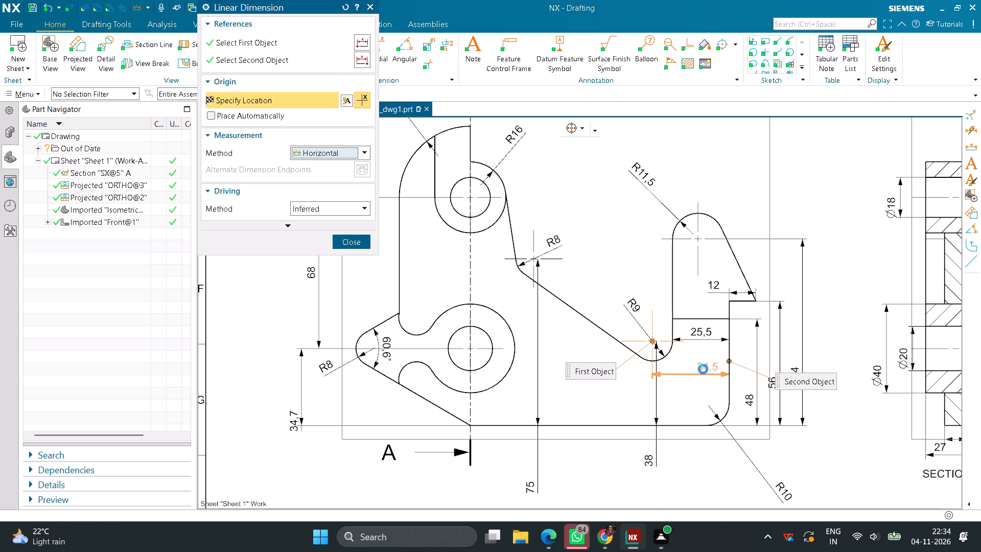
pyautogui.click(691, 373)
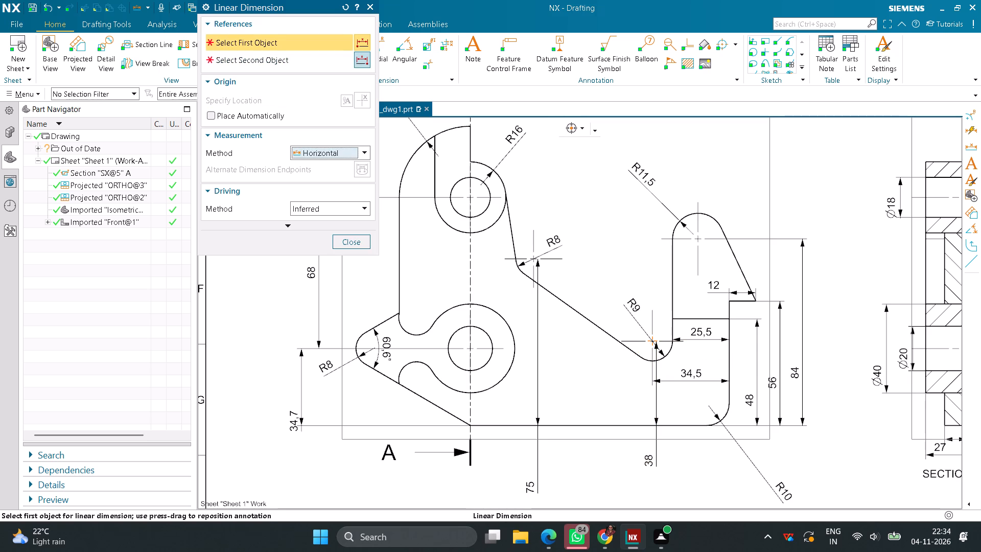
# Add a horizontal dimension from the centre of the R8 arc above the sloped edge to the arm's outer edge, placed below the bottom edge.
pyautogui.click(536, 259)
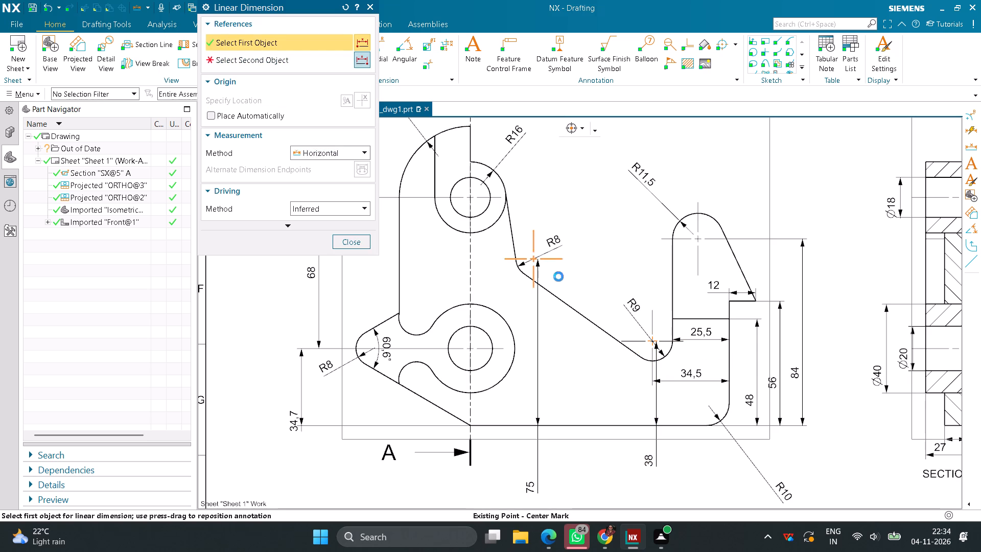
pyautogui.click(727, 360)
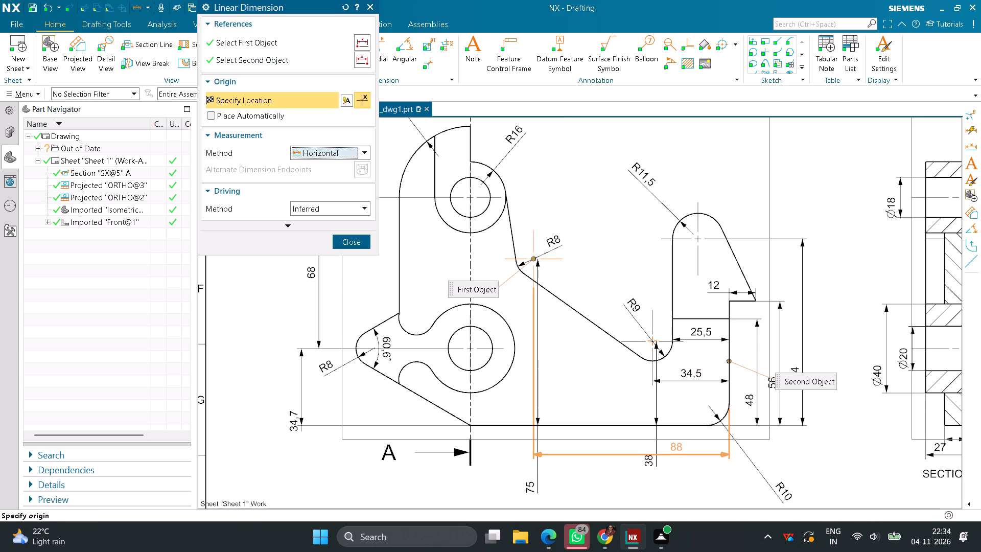
pyautogui.click(677, 436)
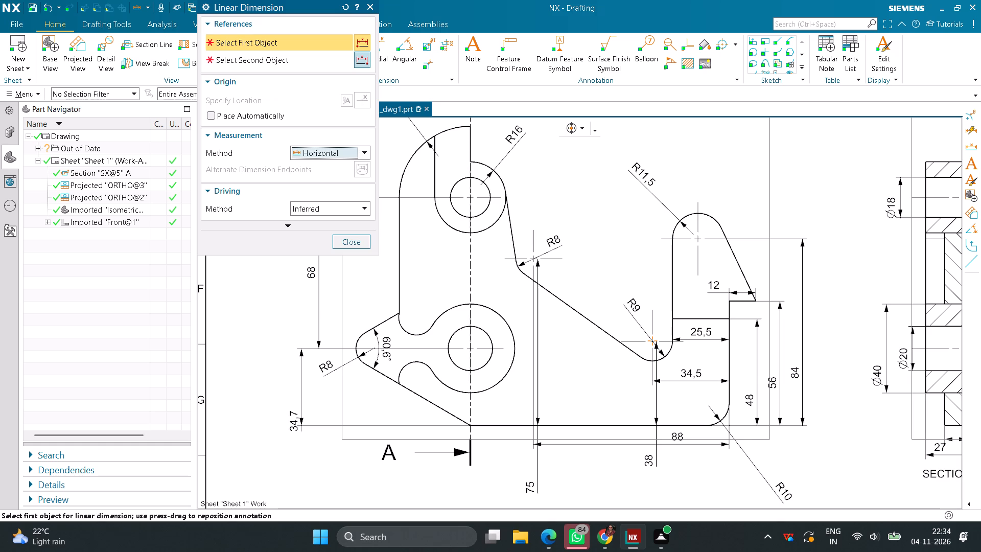
# Add a horizontal dimension from the vertical section line through the holes to the hook arm's outer edge, placed below the R8-centre dimension.
pyautogui.click(474, 336)
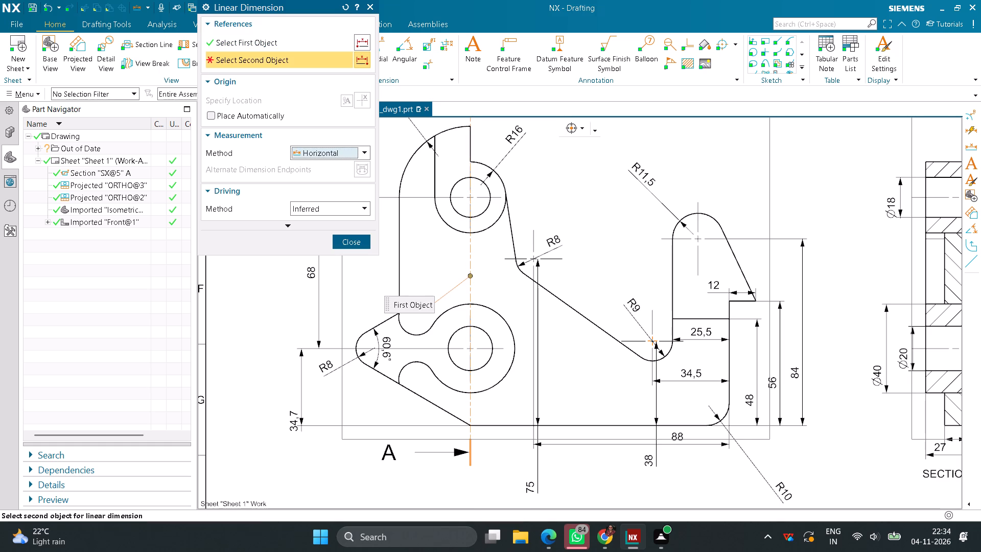
pyautogui.click(728, 364)
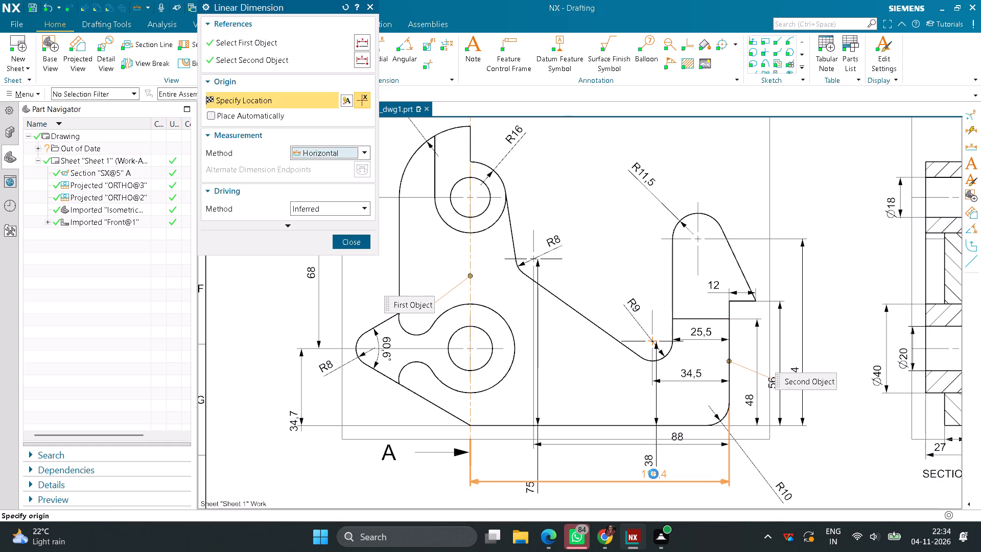
pyautogui.click(657, 478)
# Reposition the 75, 38, 88 and 116,4 dimensions around the front view's bottom edge so their texts and lines are clearly spaced.
pyautogui.moveTo(593, 456); pyautogui.dragTo(598, 327, button='middle')
pyautogui.moveTo(542, 359); pyautogui.dragTo(516, 326)
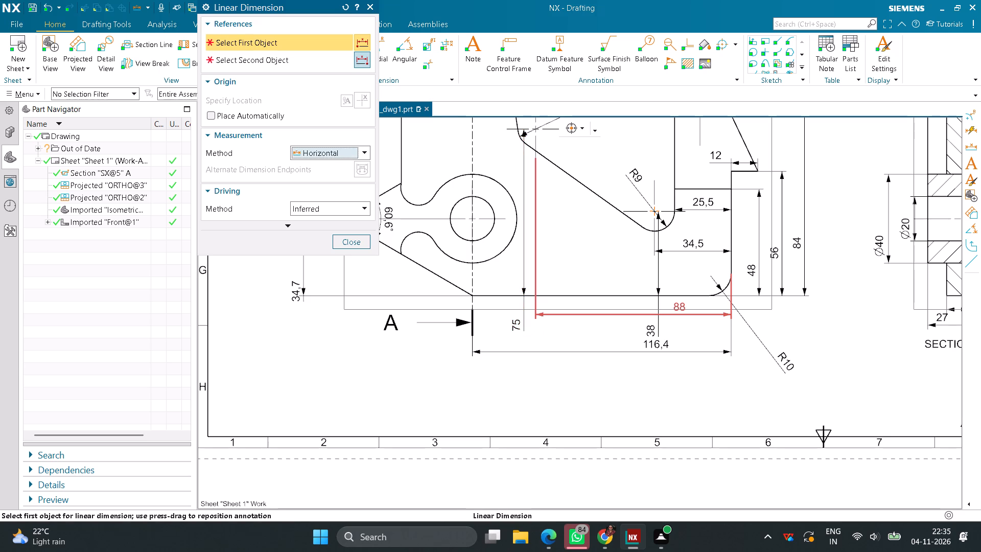
pyautogui.moveTo(681, 305); pyautogui.dragTo(671, 309)
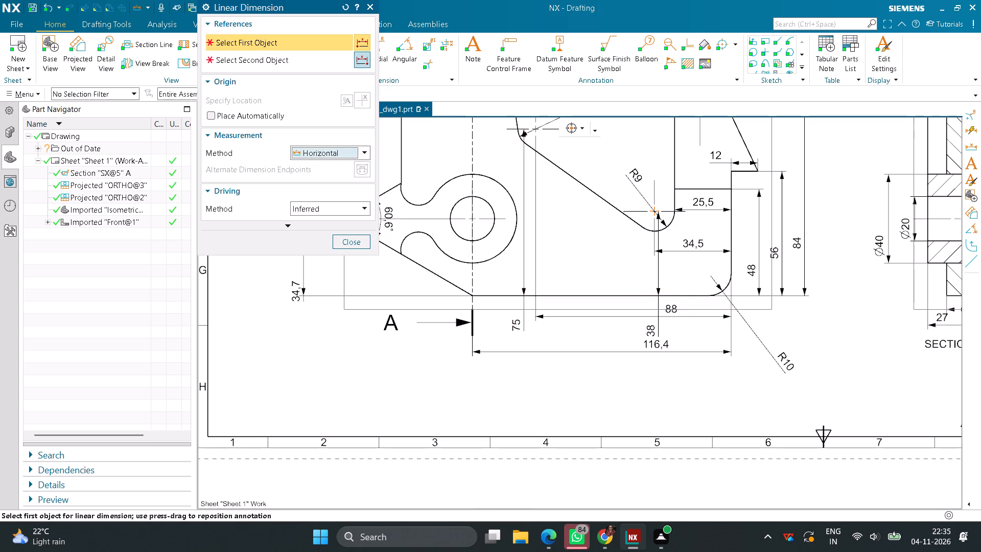
pyautogui.moveTo(652, 327); pyautogui.dragTo(649, 266)
pyautogui.moveTo(660, 341); pyautogui.dragTo(610, 350)
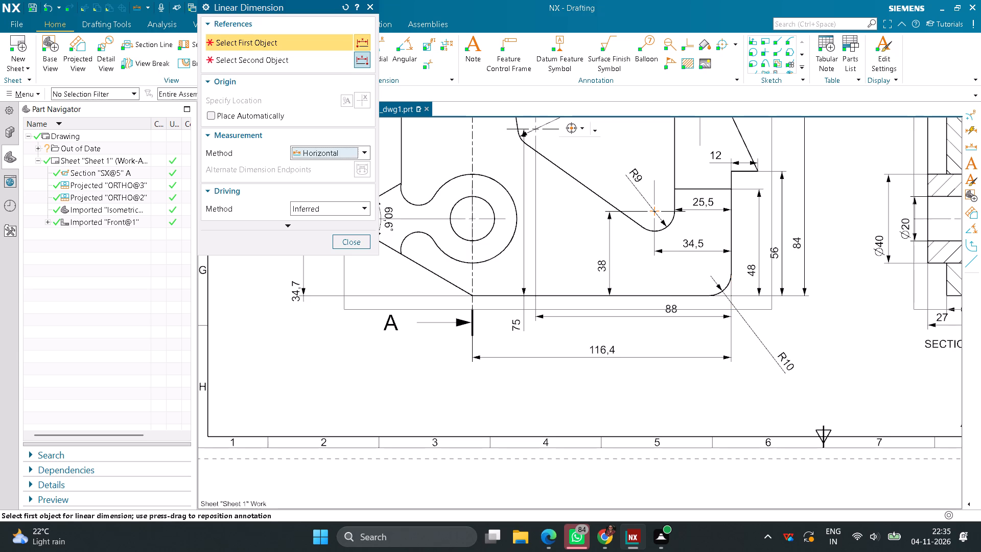
pyautogui.moveTo(671, 308); pyautogui.dragTo(625, 317)
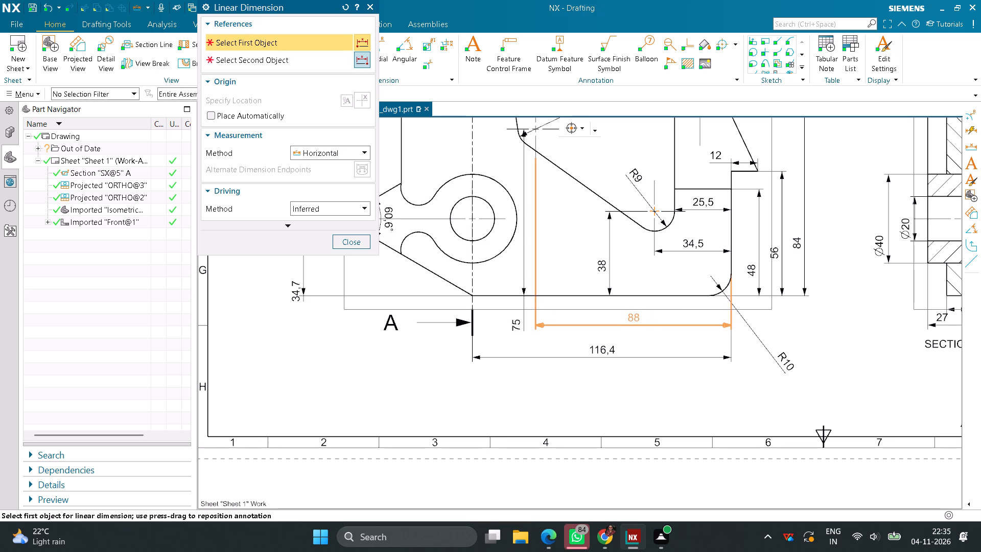
pyautogui.moveTo(625, 317); pyautogui.dragTo(618, 321)
pyautogui.moveTo(632, 320); pyautogui.dragTo(611, 319)
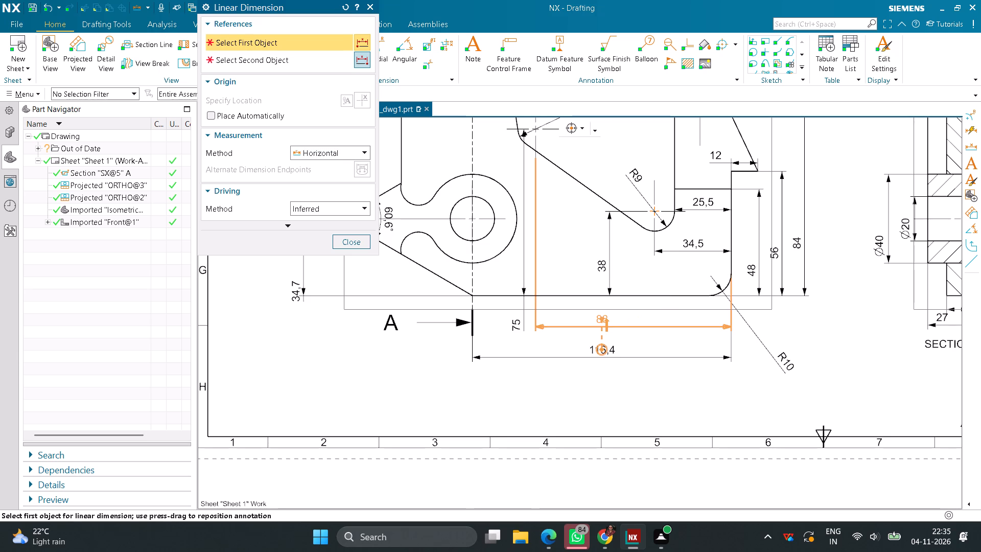
pyautogui.moveTo(611, 319); pyautogui.dragTo(620, 319)
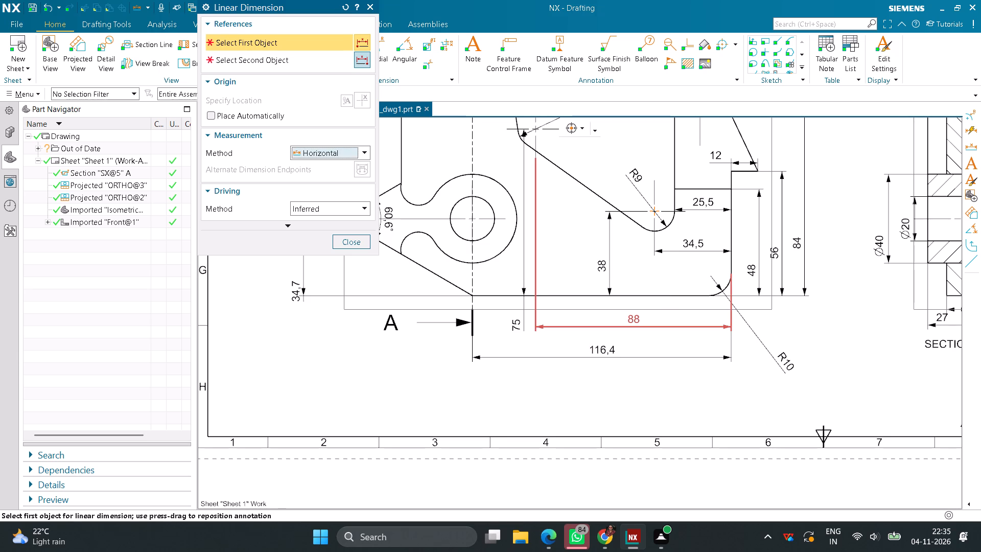
# Adjust the 34,5 dimension text and align the 56 and 84 height texts with the 48 text, bringing the 84 dimension closer in.
pyautogui.scroll(-2, 660, 354)
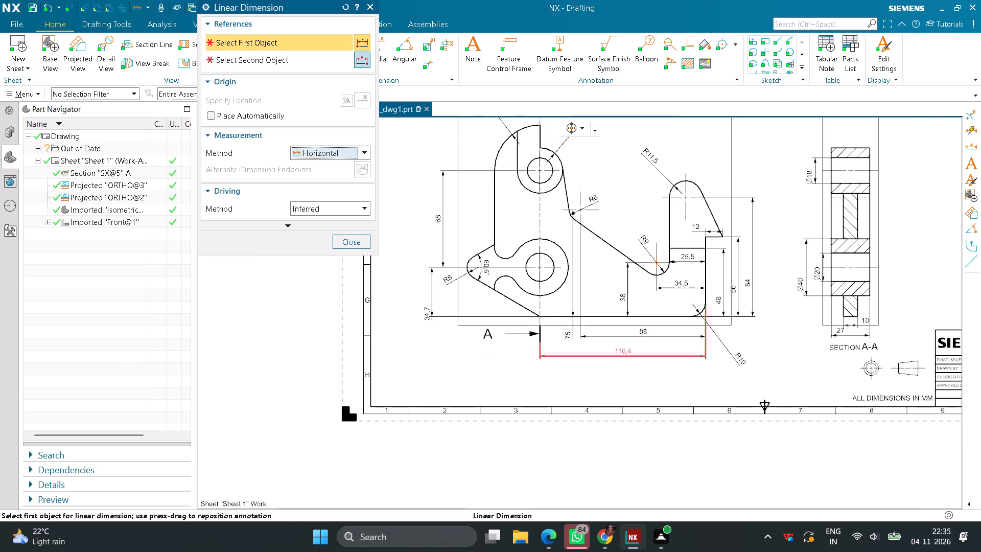
pyautogui.scroll(5, 702, 286)
pyautogui.moveTo(638, 283); pyautogui.dragTo(656, 284)
pyautogui.moveTo(795, 302); pyautogui.dragTo(795, 323)
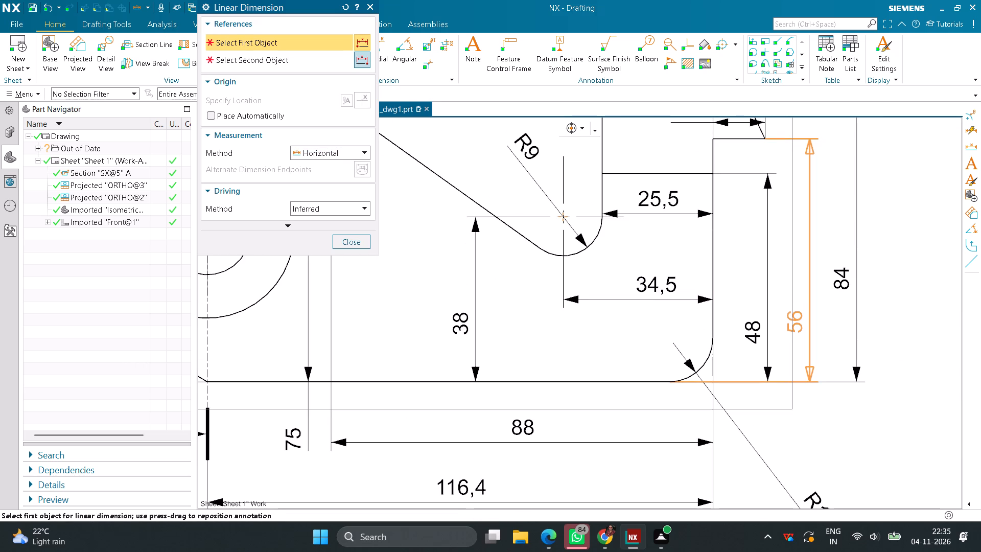
pyautogui.moveTo(795, 323); pyautogui.dragTo(795, 330)
pyautogui.moveTo(837, 278); pyautogui.dragTo(831, 336)
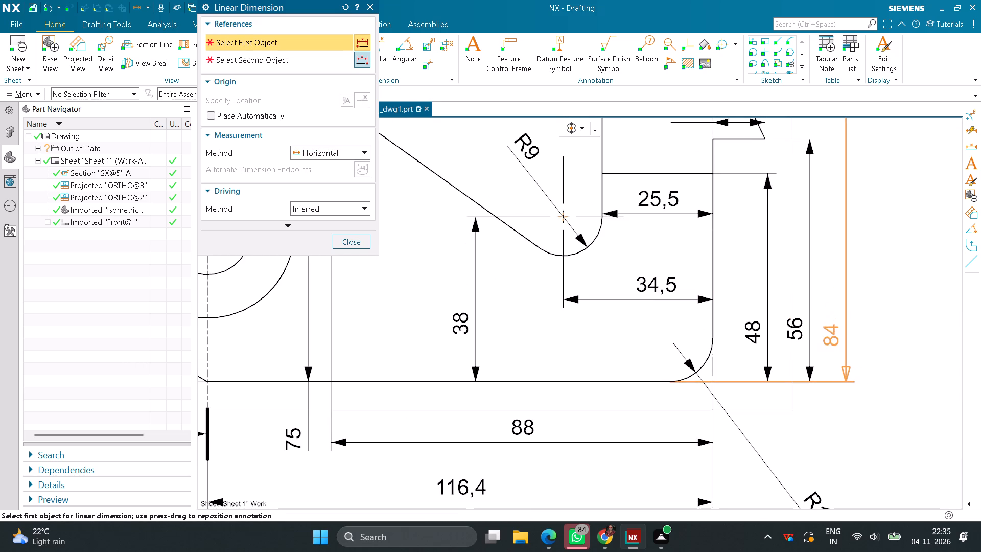
pyautogui.moveTo(831, 336); pyautogui.dragTo(831, 327)
# Shift the hook ledge's 12 dimension text farther into the arm and move the R9 label away from the arc, clear of nearby dimensions.
pyautogui.scroll(-4, 826, 295)
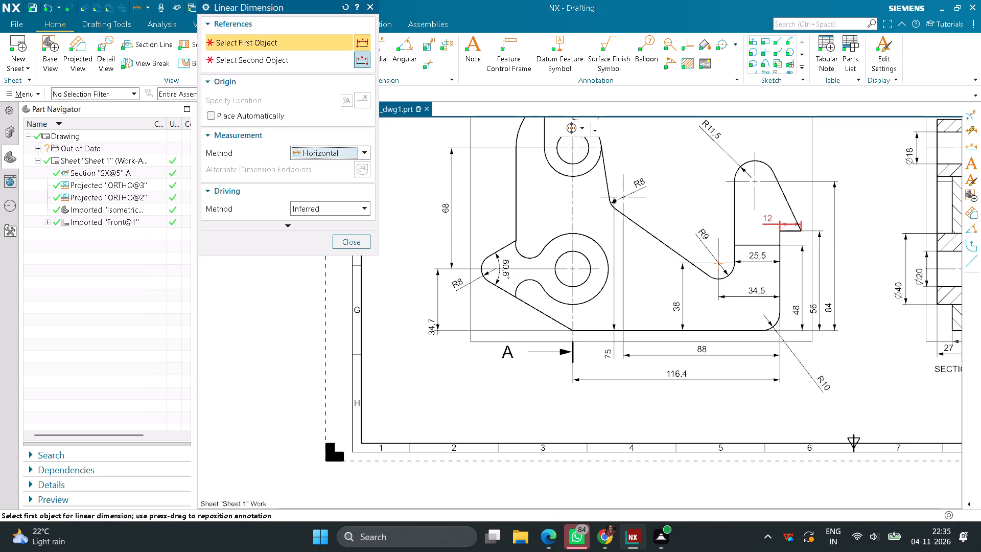
pyautogui.scroll(4, 770, 219)
pyautogui.moveTo(766, 218); pyautogui.dragTo(748, 219)
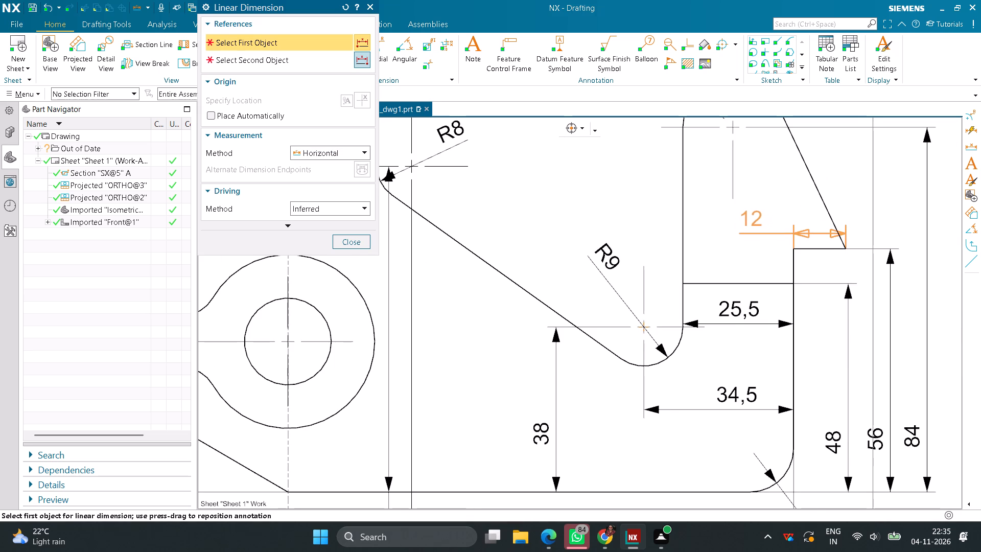
pyautogui.moveTo(748, 219); pyautogui.dragTo(731, 223)
pyautogui.scroll(-3, 697, 268)
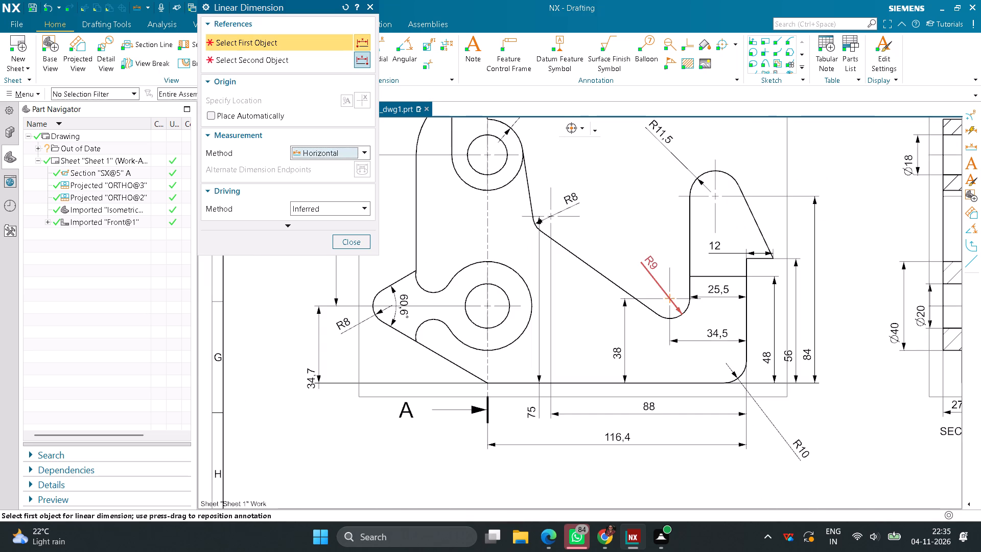
pyautogui.moveTo(653, 261); pyautogui.dragTo(645, 251)
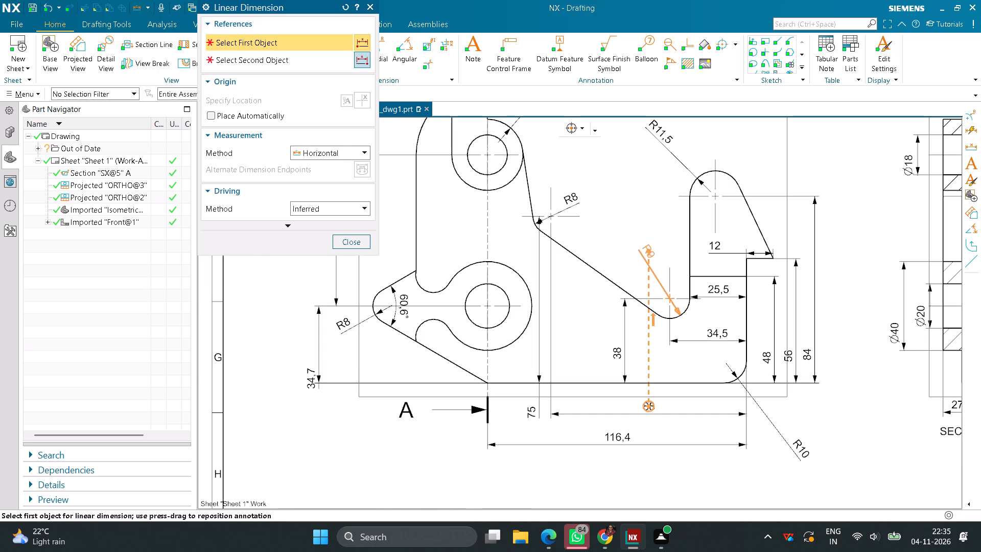
pyautogui.moveTo(645, 251); pyautogui.dragTo(633, 250)
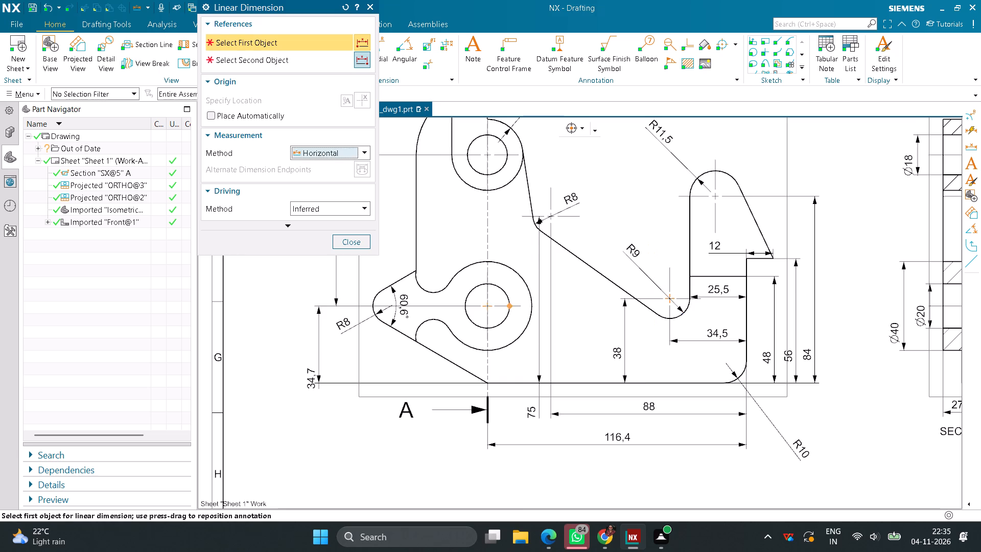
# Centre the 34,7 height text between its arrows beside the front view and finish linear dimensioning.
pyautogui.scroll(-3, 506, 313)
pyautogui.scroll(5, 403, 312)
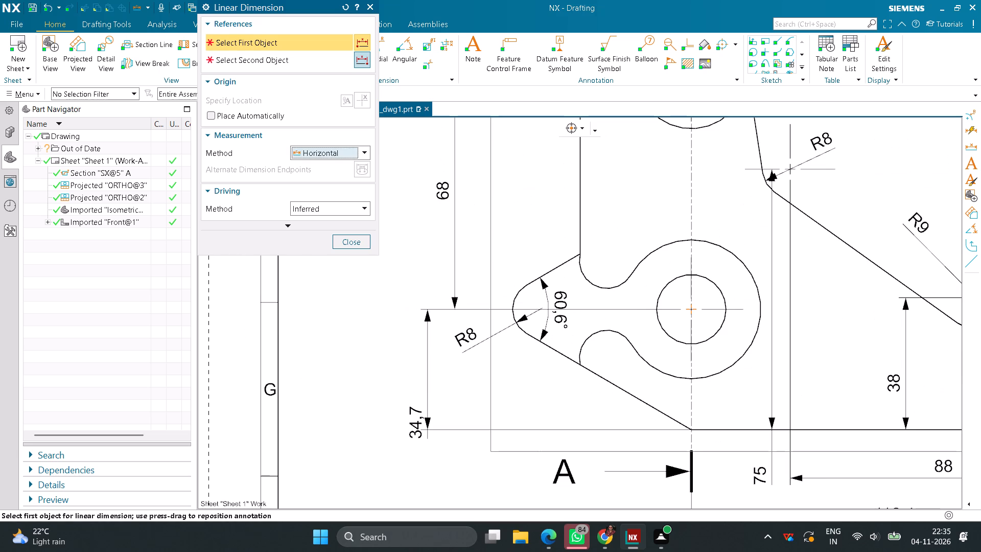
pyautogui.moveTo(413, 414); pyautogui.dragTo(411, 374)
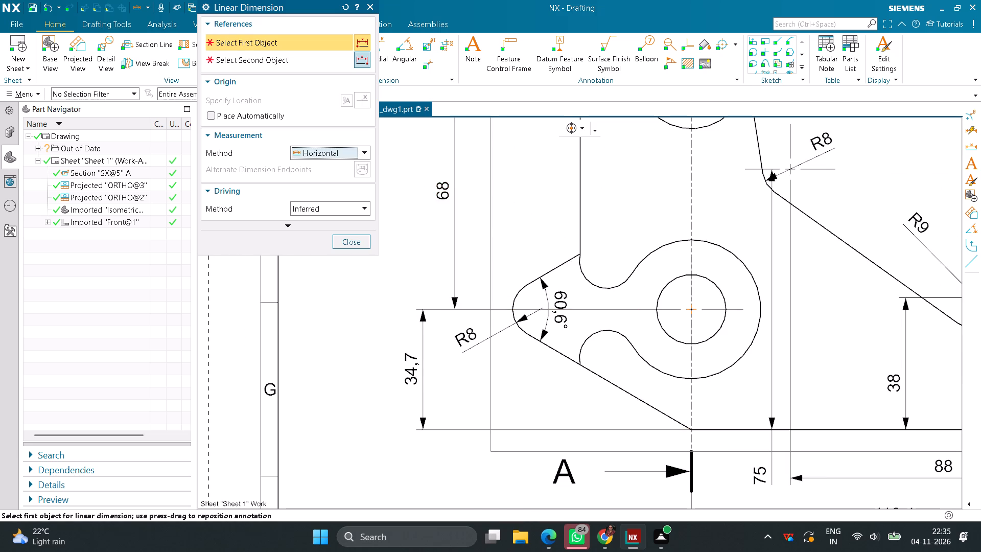
pyautogui.scroll(-6, 501, 252)
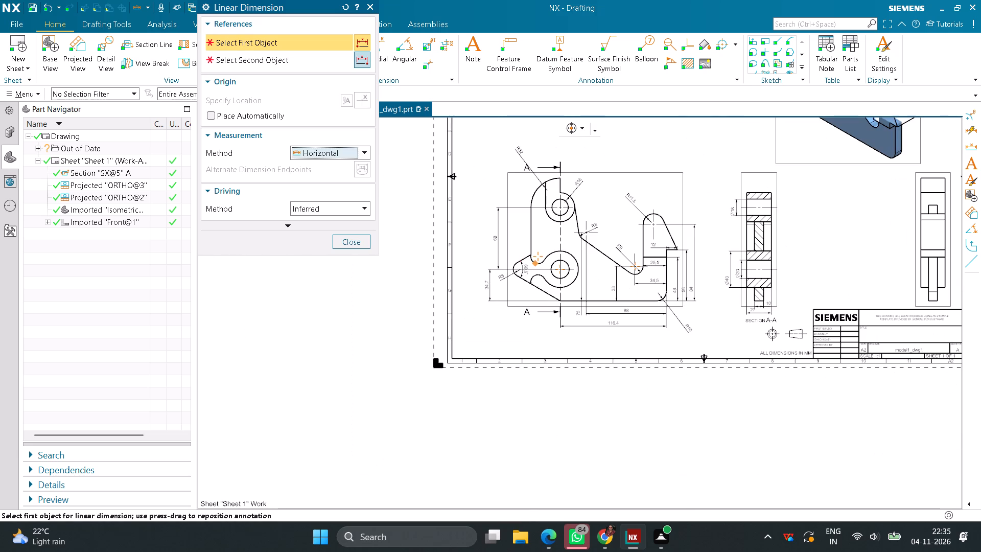
pyautogui.click(358, 244)
# Place a note reading ISOMETRIC centred just below the shaded isometric view.
pyautogui.scroll(-4, 734, 327)
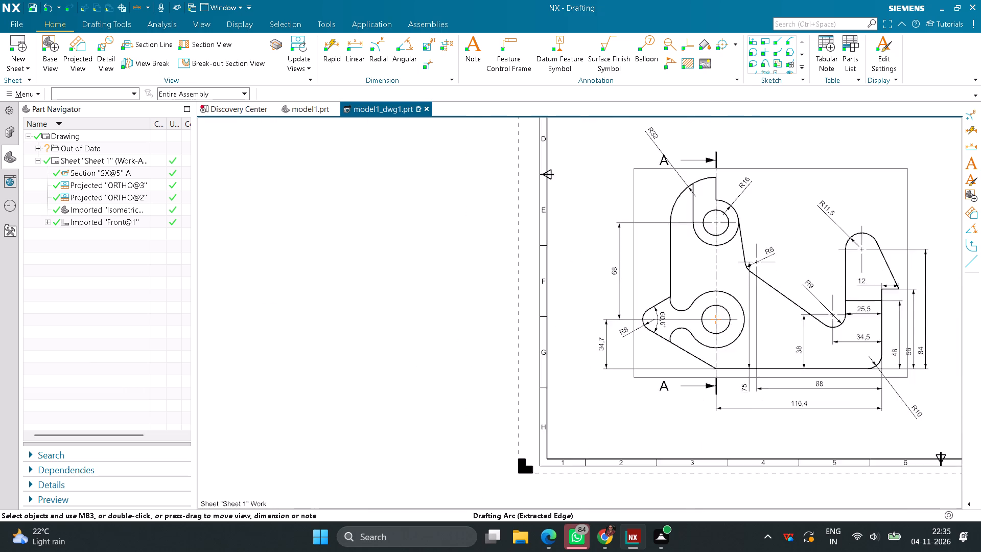
pyautogui.scroll(-4, 733, 327)
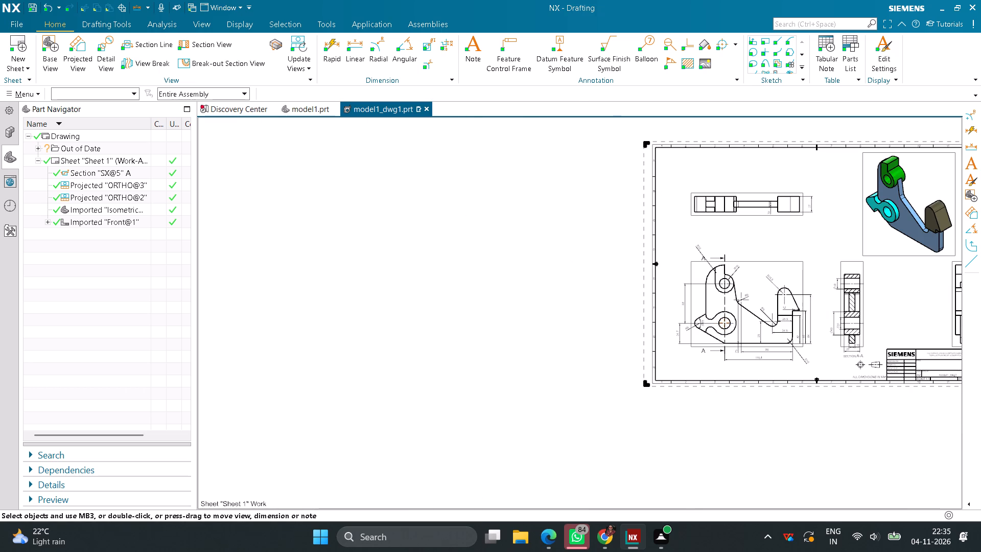
pyautogui.click(478, 54)
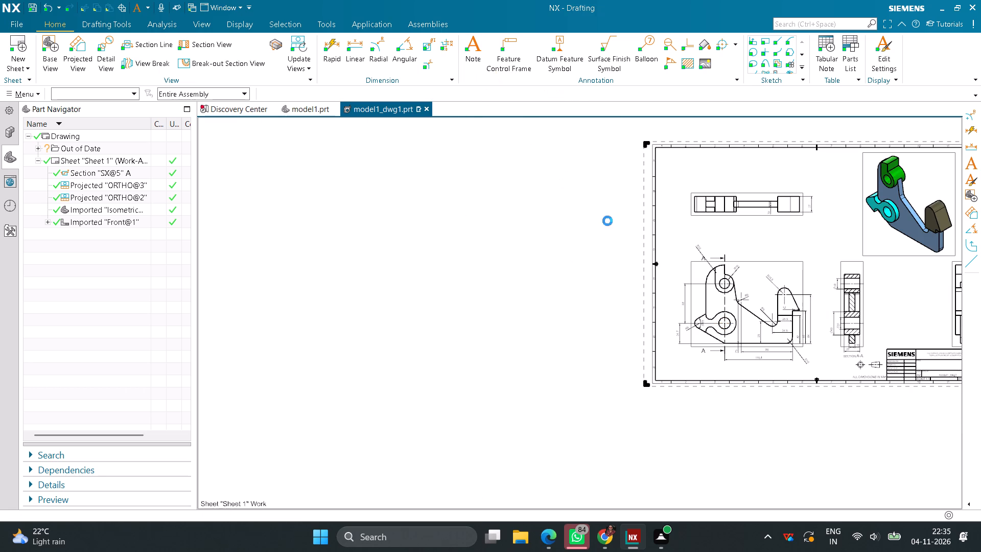
pyautogui.moveTo(624, 282); pyautogui.dragTo(605, 281, button='middle')
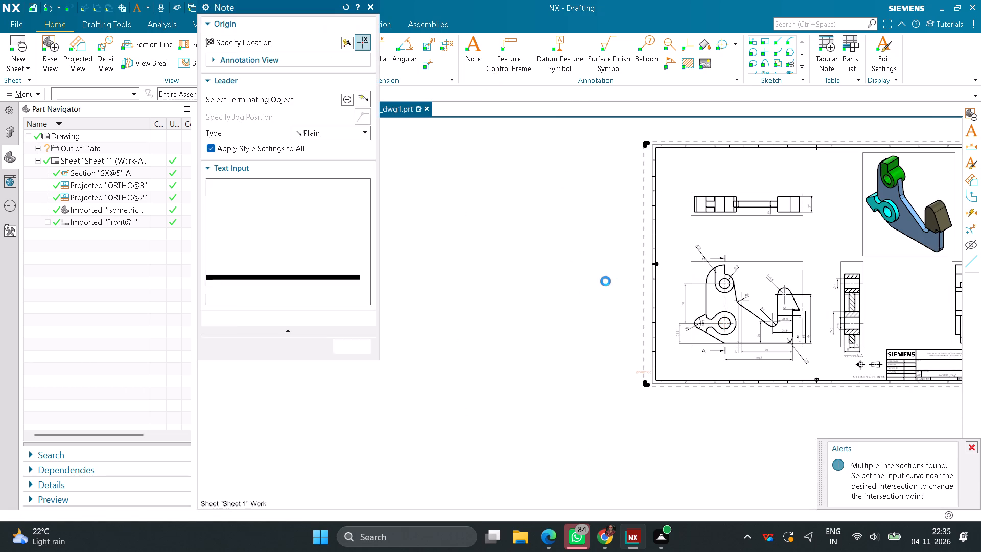
pyautogui.moveTo(605, 281); pyautogui.dragTo(503, 307, button='middle')
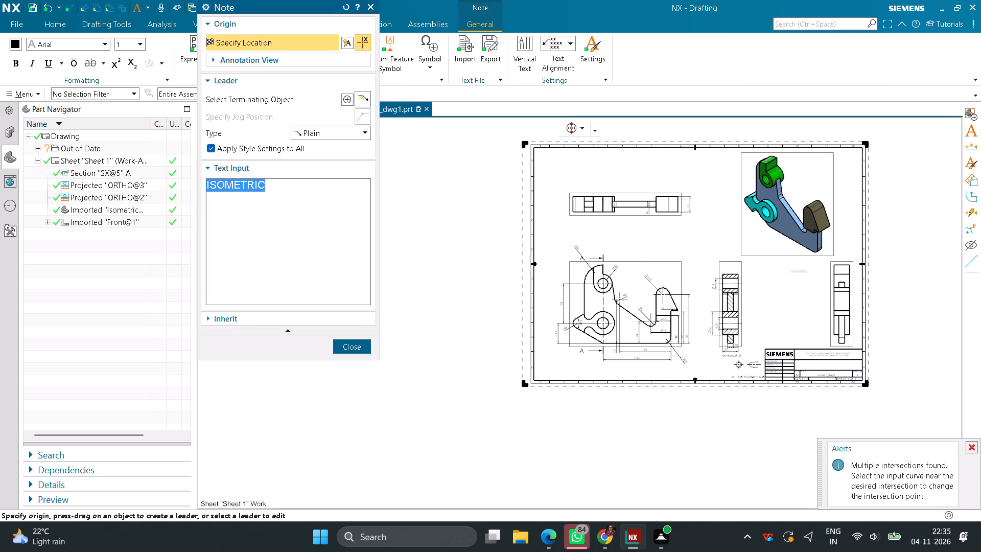
pyautogui.click(783, 280)
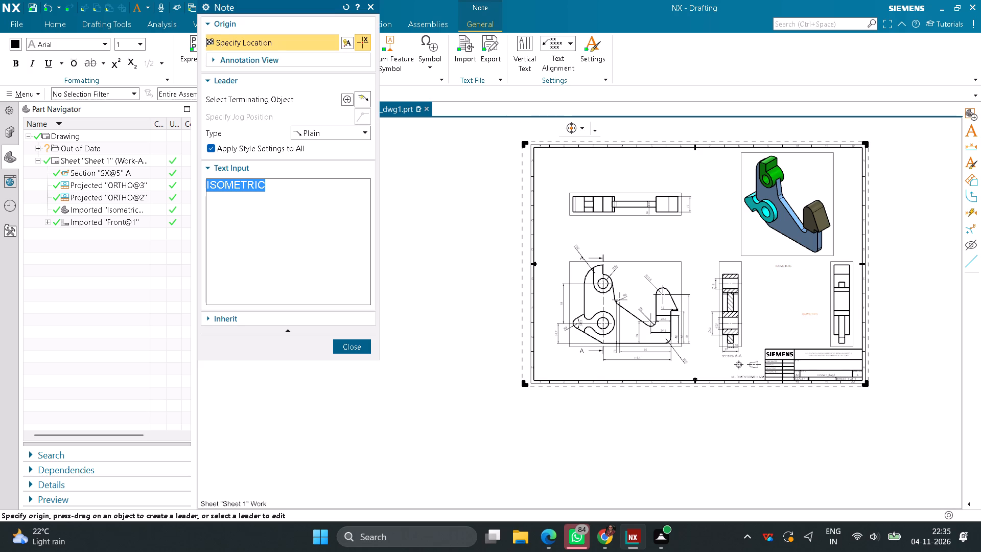
# Label the three orthographic views with notes reading RIGHT beside the right view, FRONT below the front view and TOP below the top view.
pyautogui.write('RIGHT')
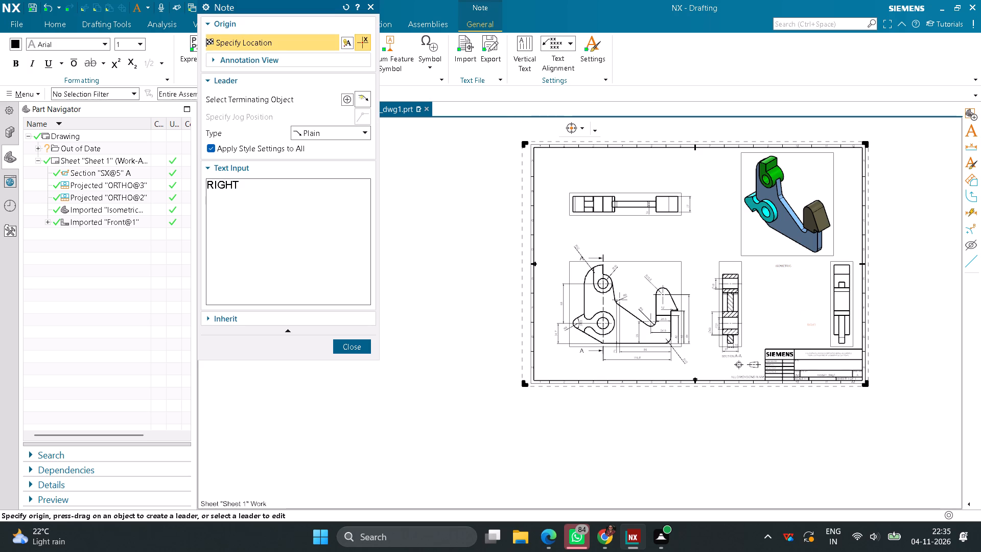
pyautogui.click(819, 343)
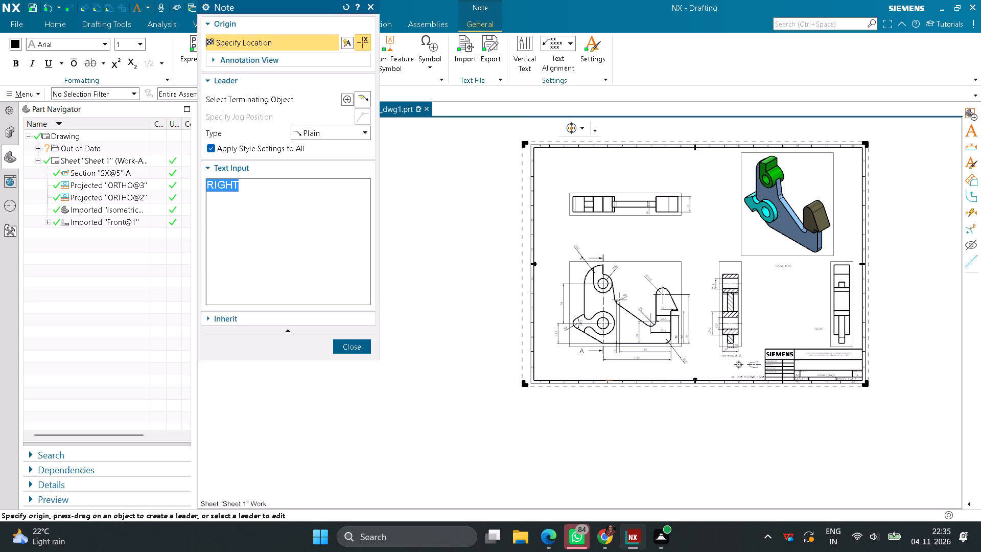
pyautogui.write('FRONT')
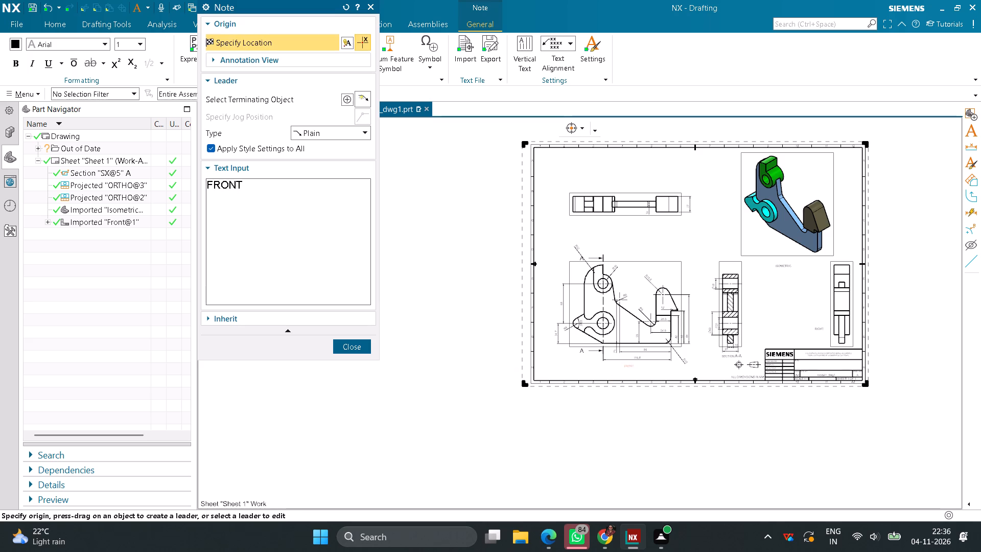
pyautogui.click(627, 382)
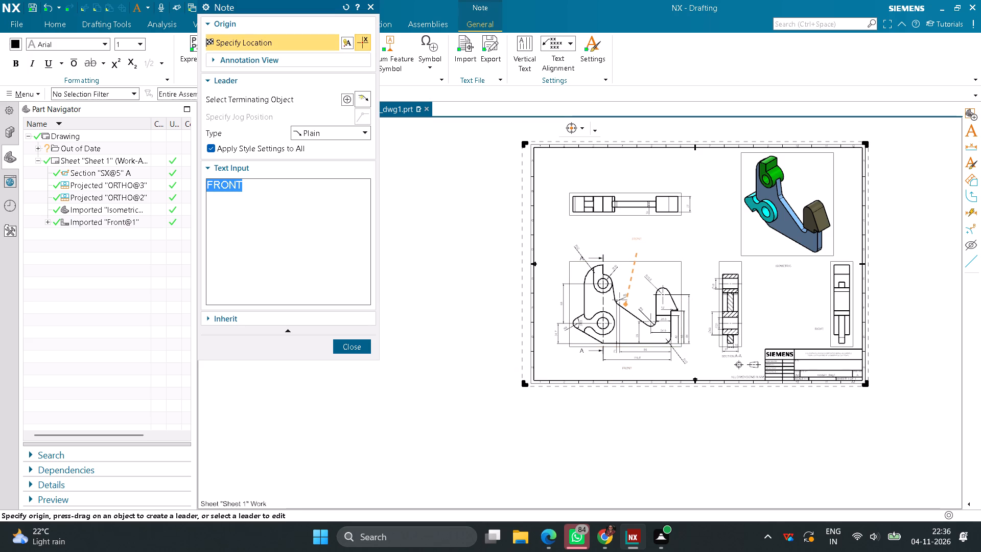
pyautogui.write('TOP')
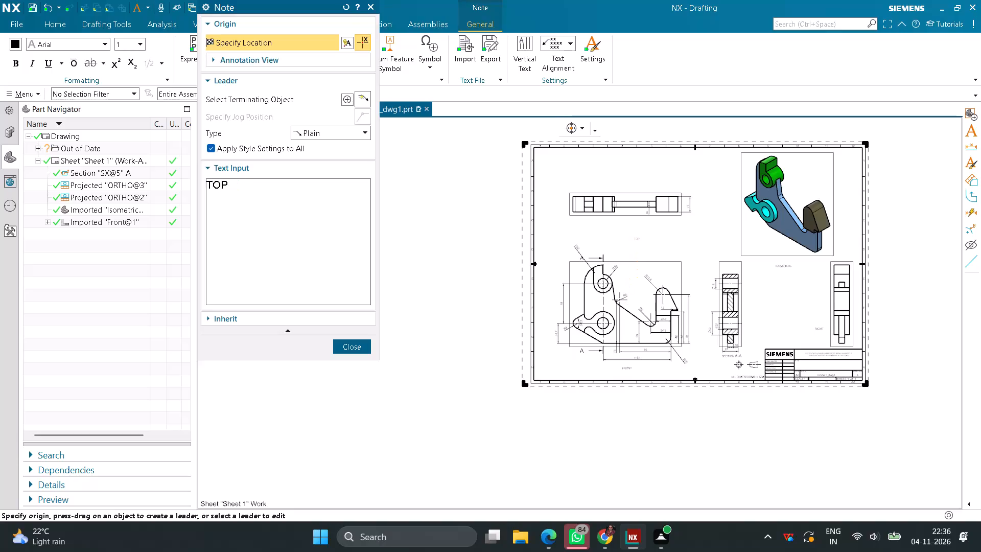
pyautogui.click(637, 253)
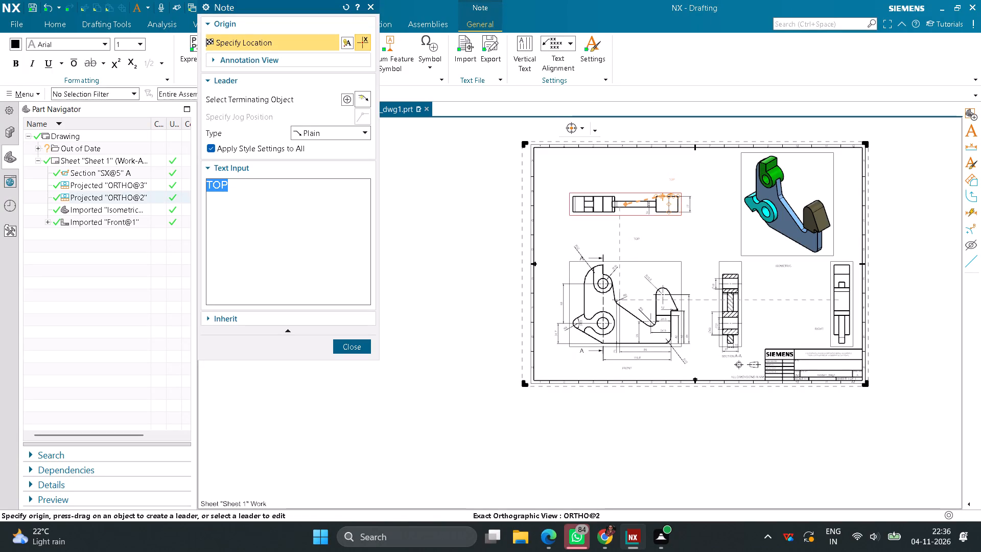
# Place a title note reading PART MODEL just above the top view and finish adding notes.
pyautogui.write('PART MODEL')
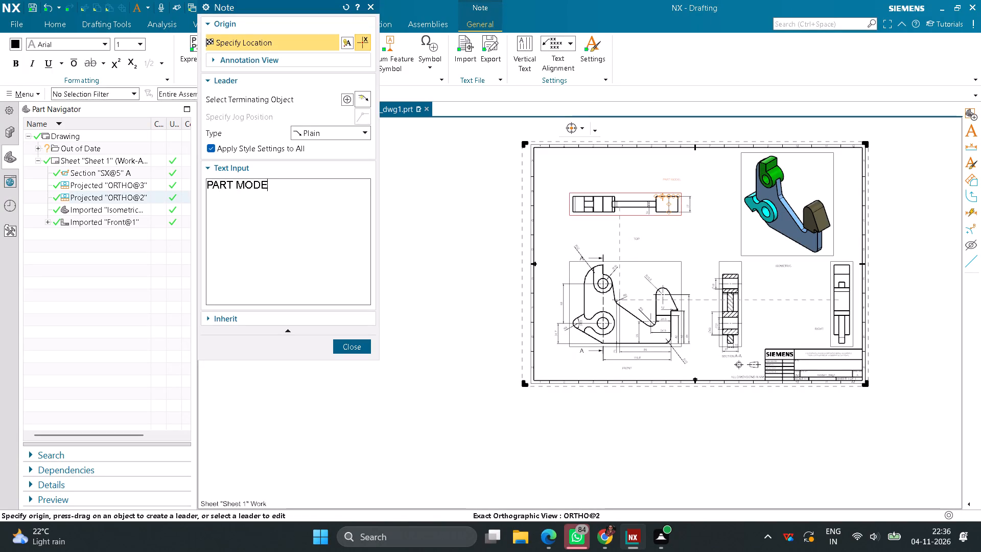
pyautogui.moveTo(669, 199); pyautogui.dragTo(671, 212)
pyautogui.click(341, 353)
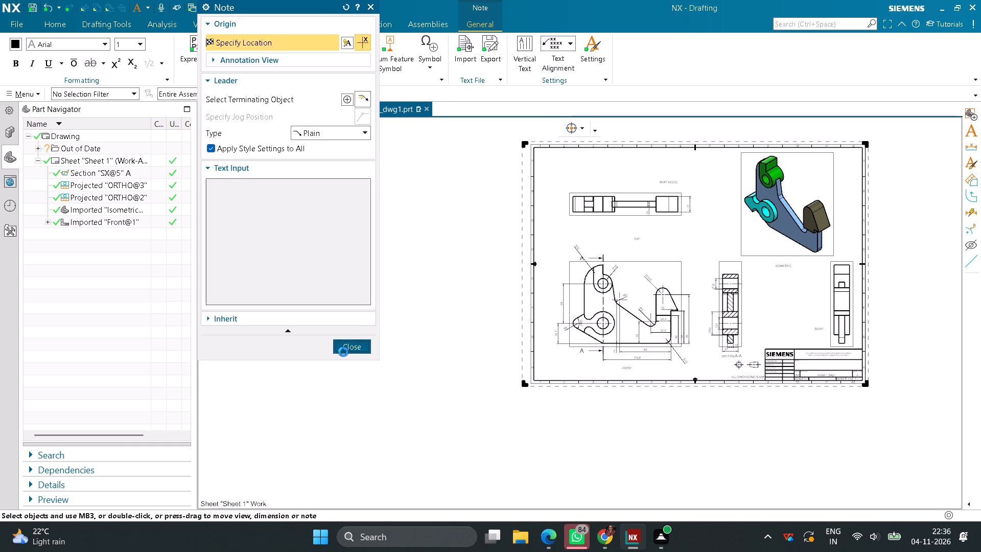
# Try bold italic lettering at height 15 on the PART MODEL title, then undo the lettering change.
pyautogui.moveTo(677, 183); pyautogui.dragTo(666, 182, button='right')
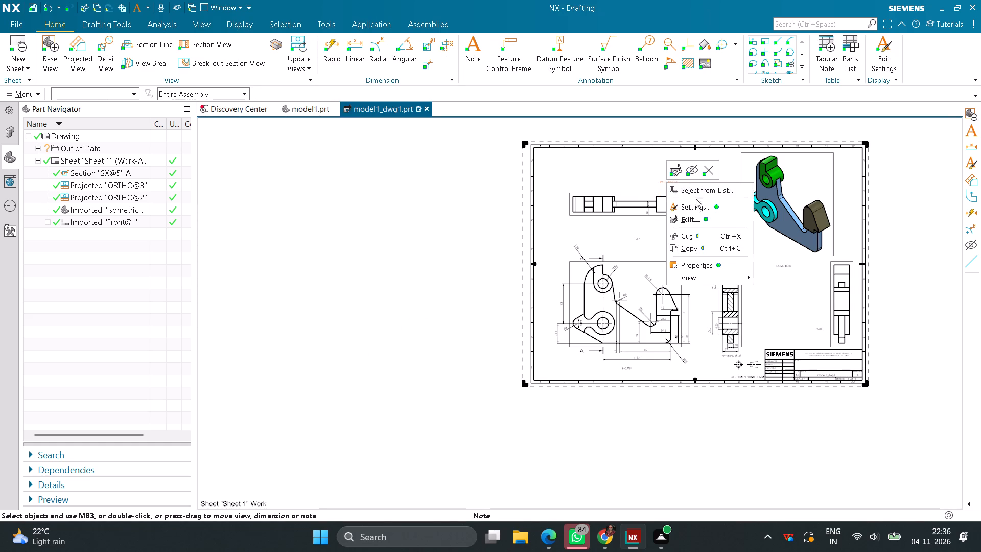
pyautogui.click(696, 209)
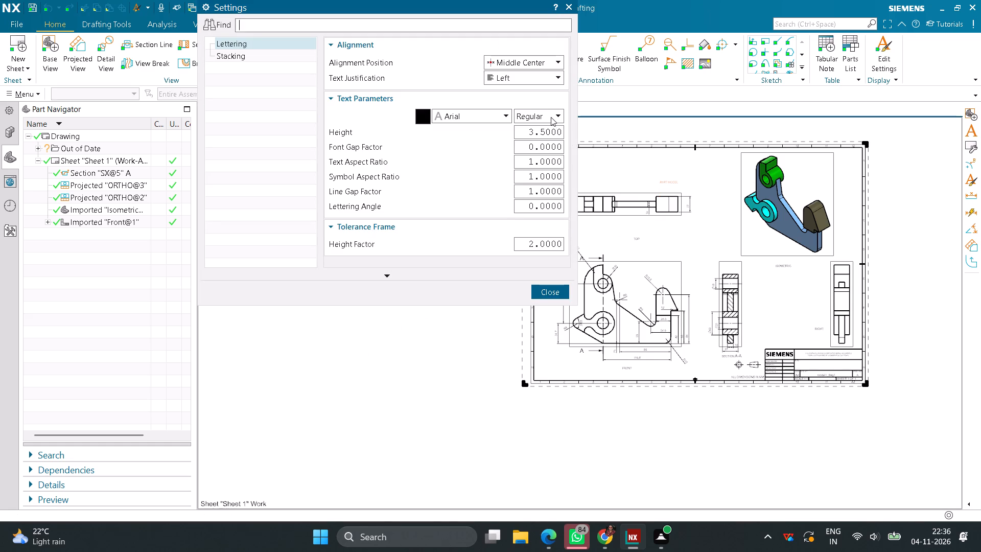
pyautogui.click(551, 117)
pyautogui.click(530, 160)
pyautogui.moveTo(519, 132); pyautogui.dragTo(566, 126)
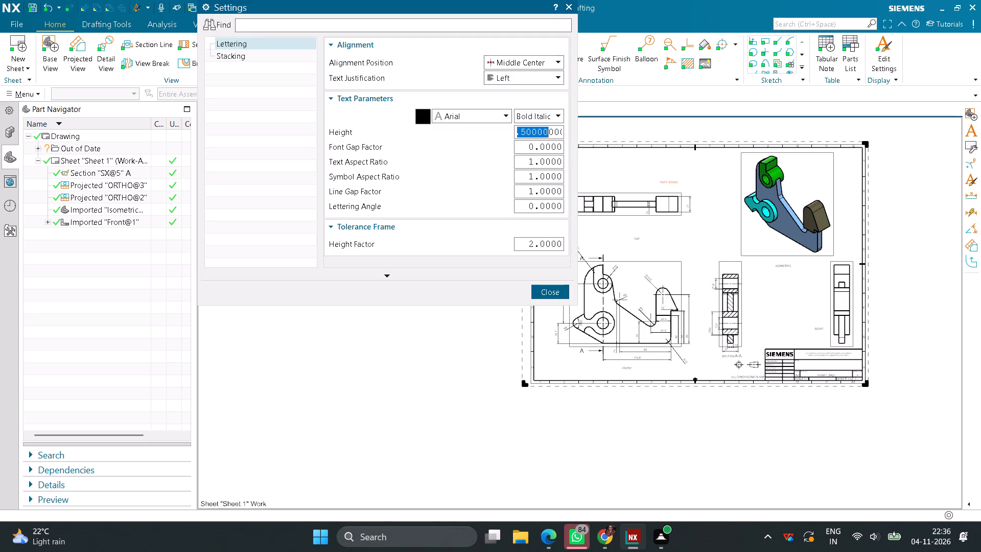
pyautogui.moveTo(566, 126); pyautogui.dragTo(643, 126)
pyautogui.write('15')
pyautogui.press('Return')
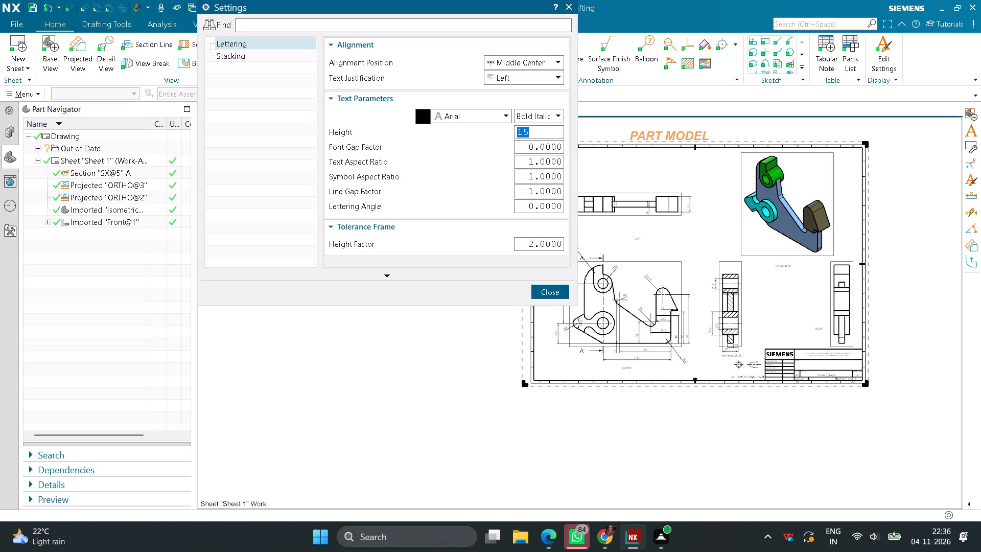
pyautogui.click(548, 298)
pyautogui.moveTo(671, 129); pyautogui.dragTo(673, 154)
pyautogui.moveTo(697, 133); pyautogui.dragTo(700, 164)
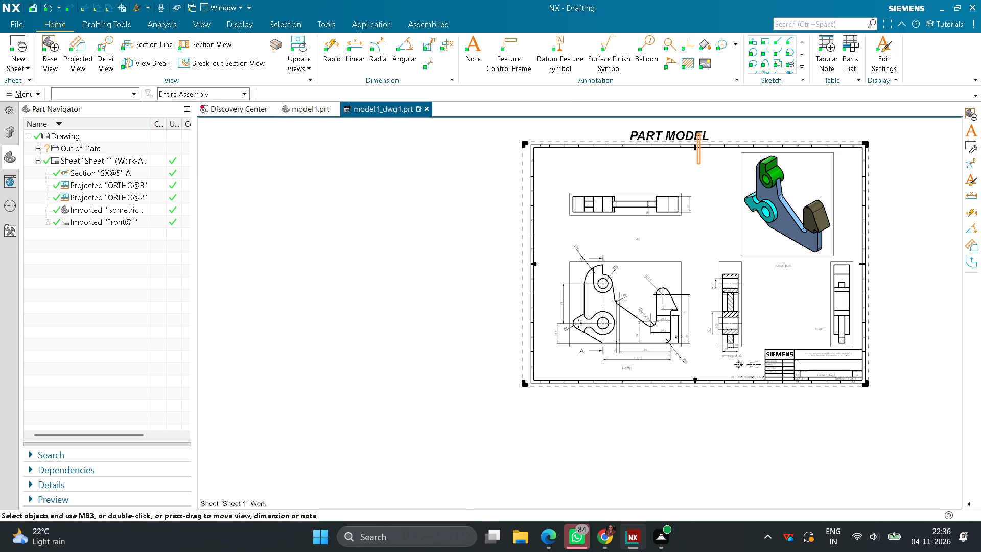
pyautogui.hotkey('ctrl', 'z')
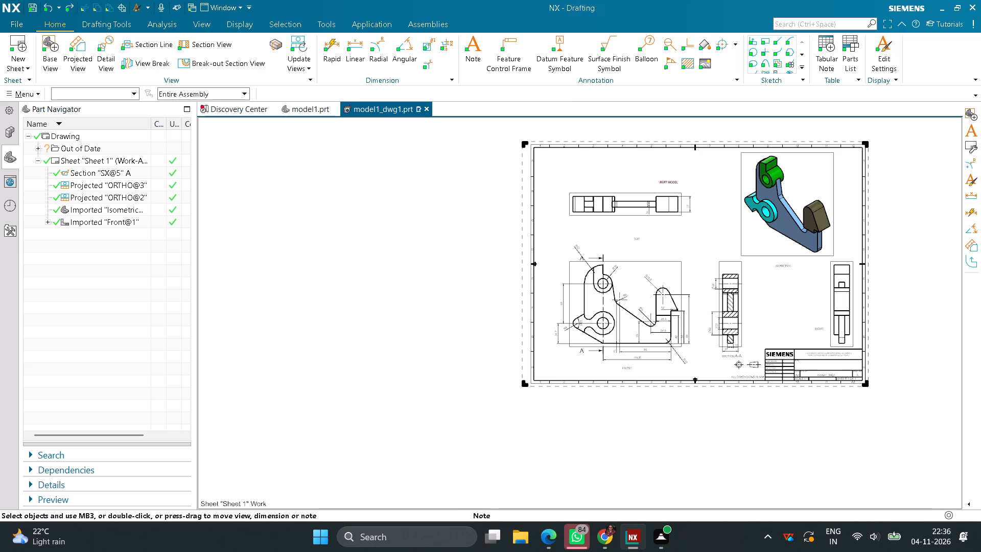
# Set the PART MODEL title's lettering to Bold Italic with a height of 10.
pyautogui.rightClick(675, 181)
pyautogui.click(718, 205)
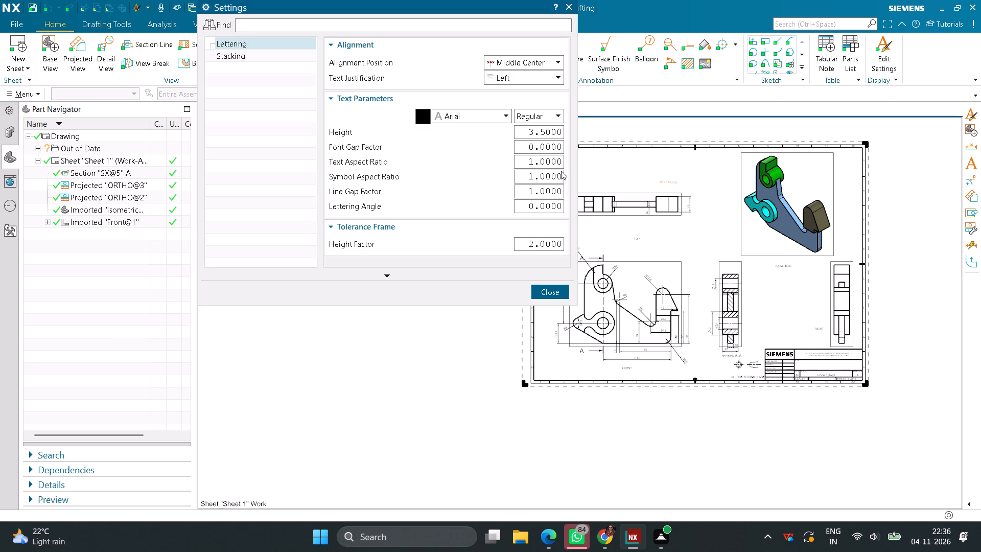
pyautogui.click(558, 117)
pyautogui.click(535, 153)
pyautogui.click(557, 114)
pyautogui.click(543, 164)
pyautogui.moveTo(520, 131); pyautogui.dragTo(596, 130)
pyautogui.write('10')
pyautogui.press('Return')
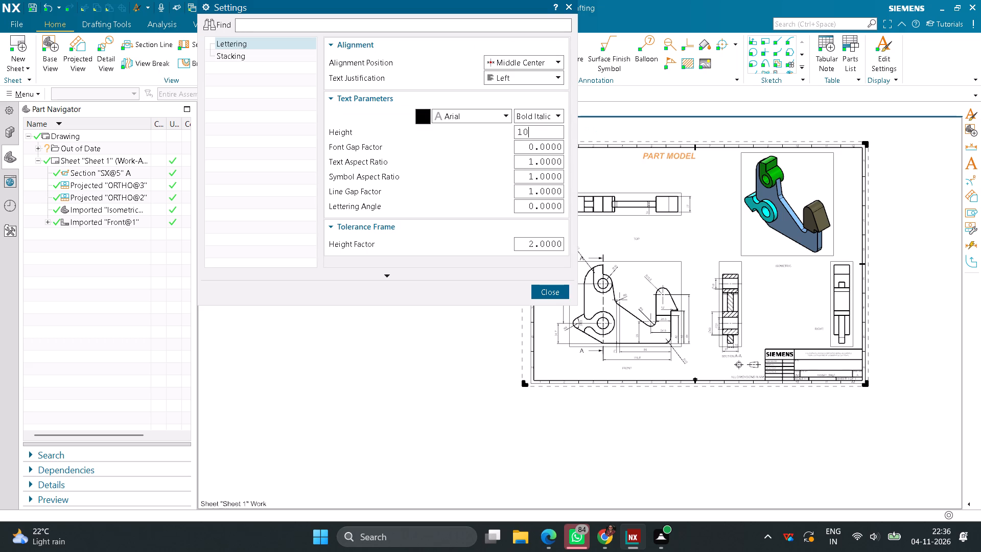
pyautogui.click(547, 290)
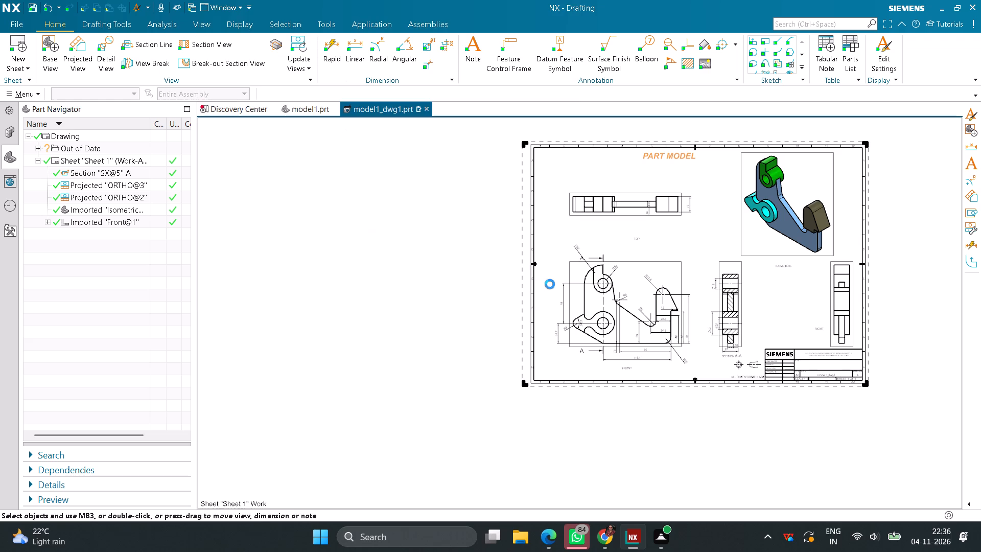
# Set the TOP, FRONT, SECTION A-A, ISOMETRIC and RIGHT labels together to Bold lettering with a height of 5.
pyautogui.click(636, 239)
pyautogui.click(627, 366)
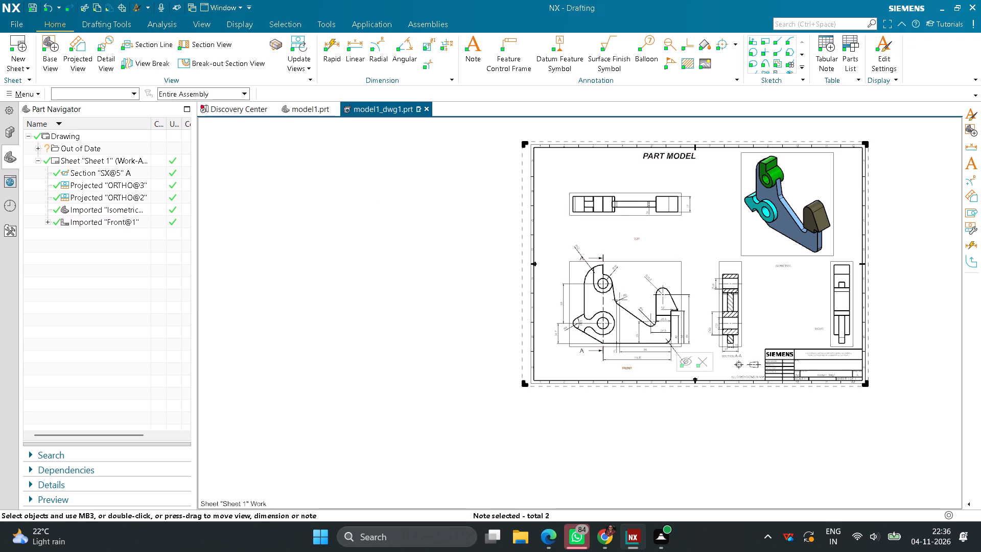
pyautogui.click(737, 359)
pyautogui.click(790, 269)
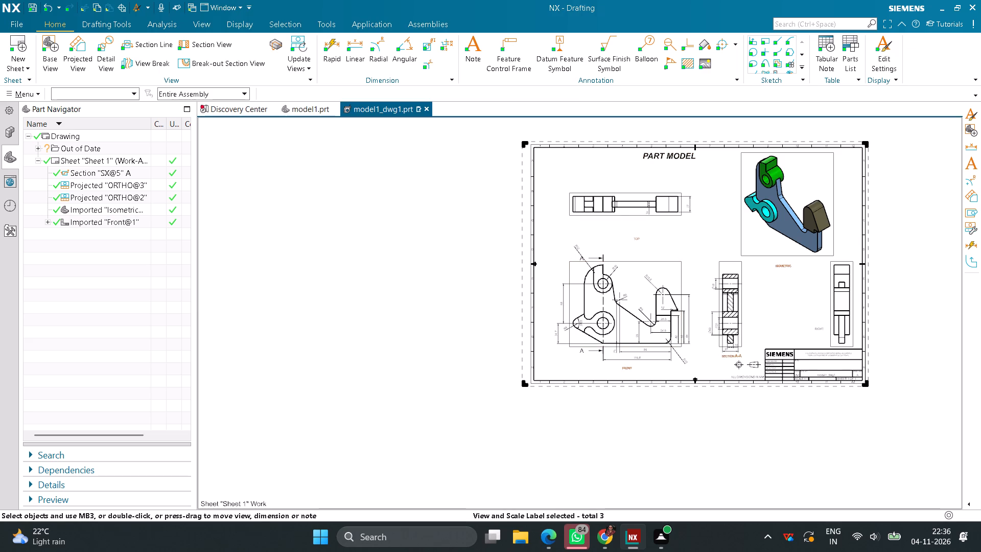
pyautogui.click(820, 326)
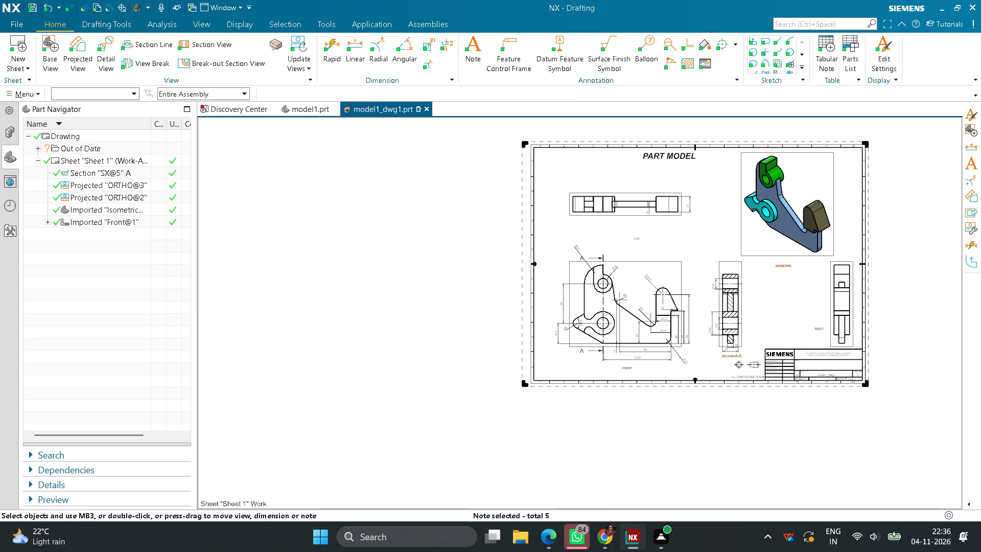
pyautogui.rightClick(783, 268)
pyautogui.click(803, 278)
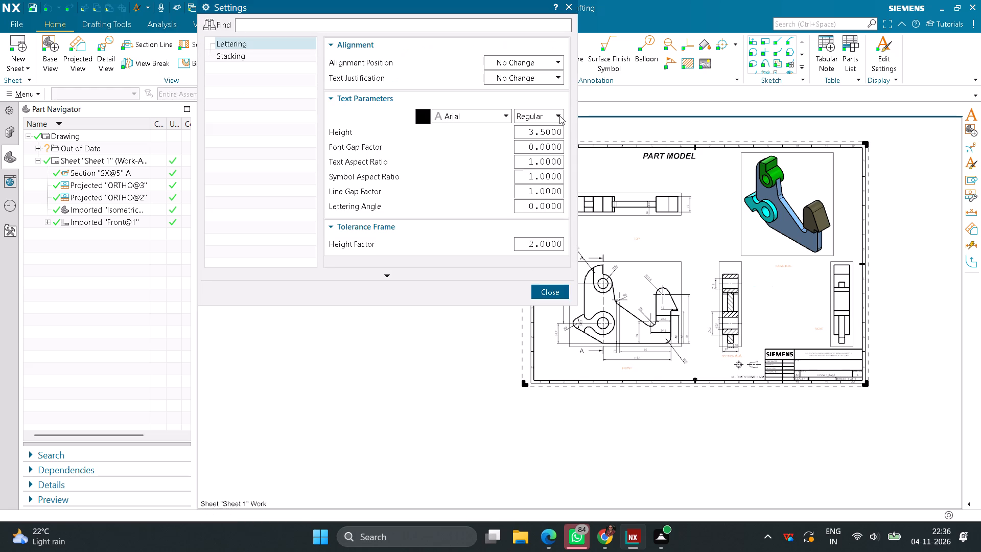
pyautogui.click(559, 116)
pyautogui.click(539, 140)
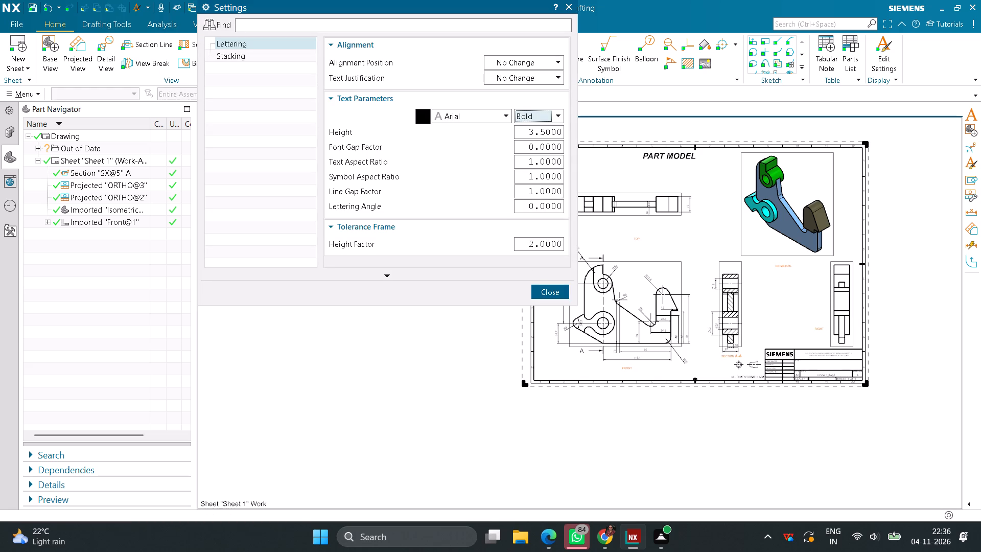
pyautogui.moveTo(529, 130); pyautogui.dragTo(620, 140)
pyautogui.press('5')
pyautogui.press('Return')
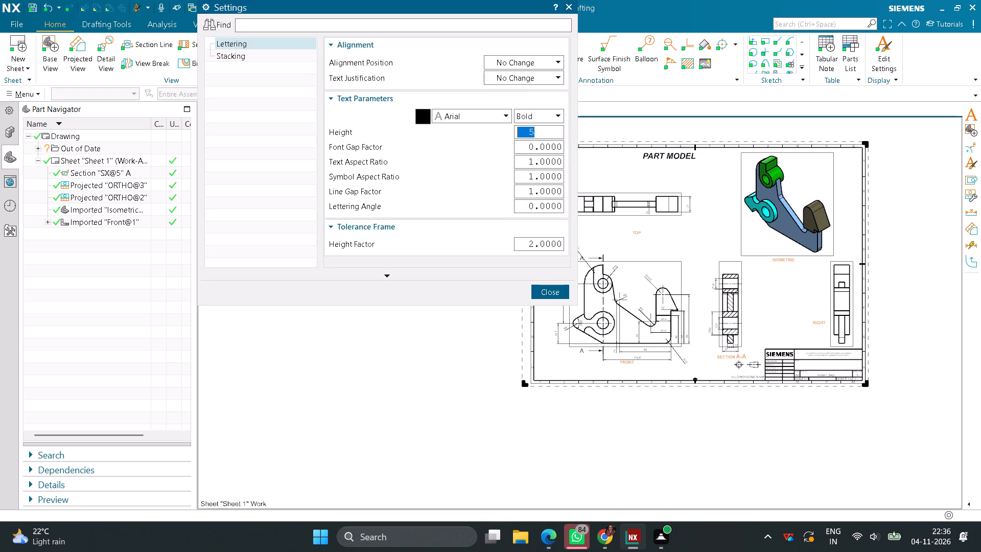
pyautogui.click(545, 295)
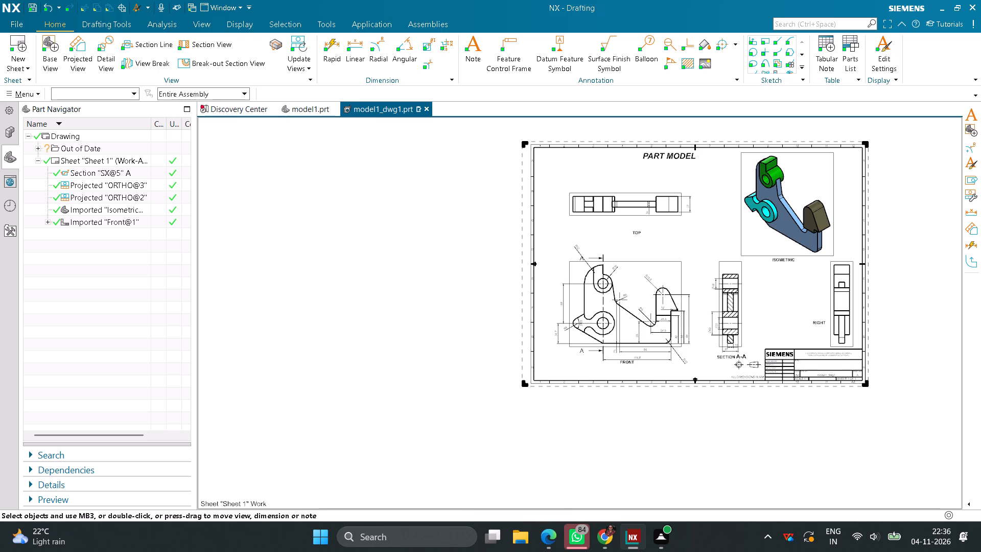
# Move the TOP label closer to the underside of the top view, slightly nearer its centre.
pyautogui.scroll(5, 669, 224)
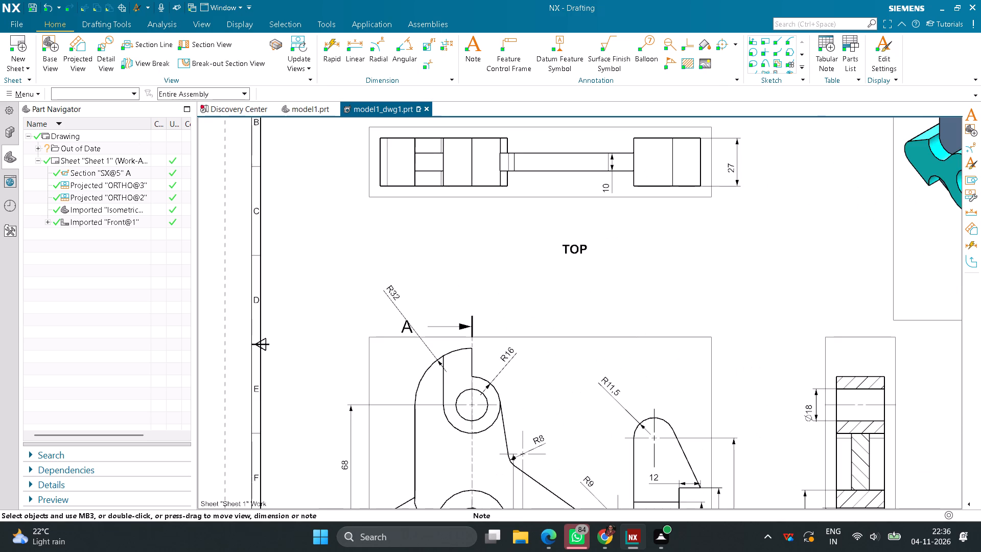
pyautogui.moveTo(578, 251); pyautogui.dragTo(564, 272)
pyautogui.scroll(-3, 595, 288)
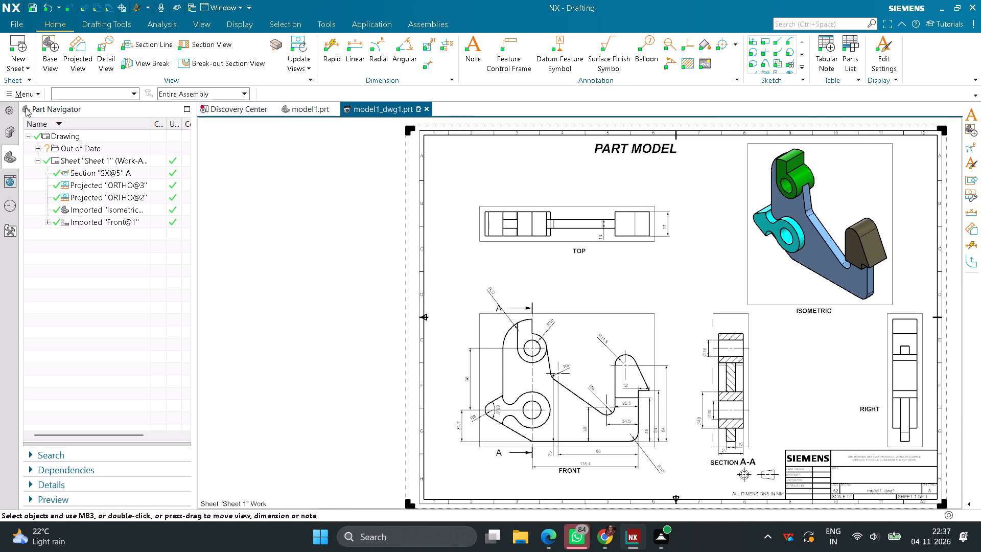
# Turn off the border display for drawing views in the Drafting Preferences.
pyautogui.click(36, 94)
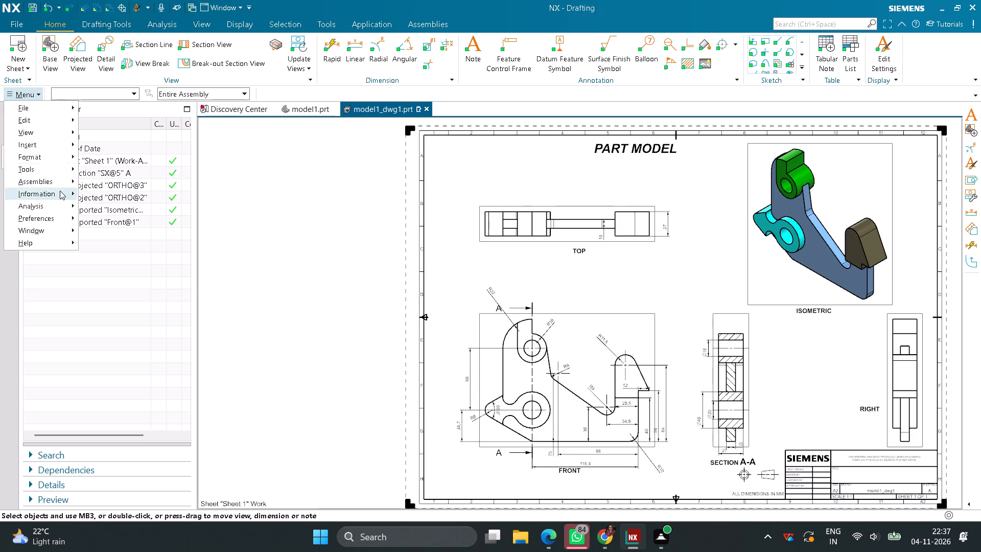
pyautogui.click(58, 216)
pyautogui.click(125, 257)
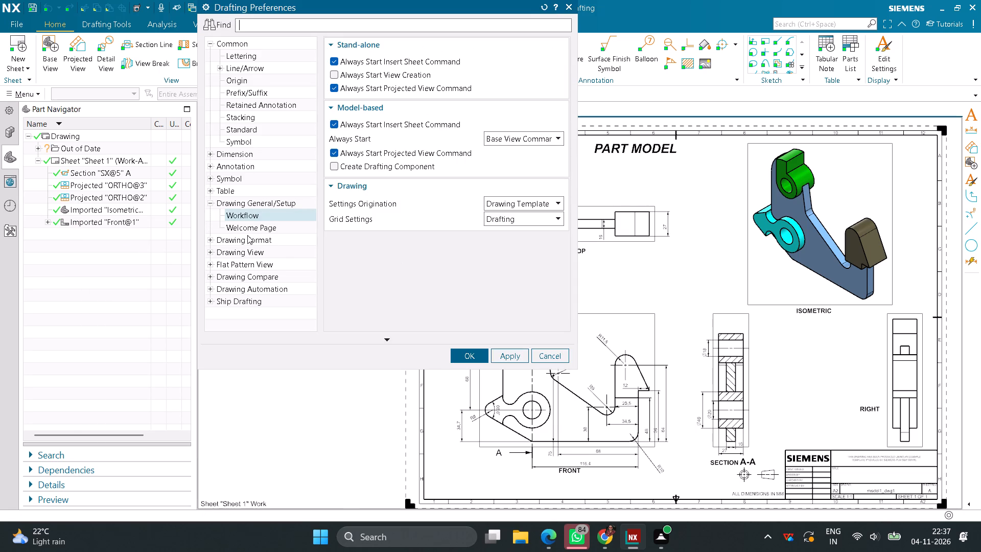
pyautogui.click(211, 251)
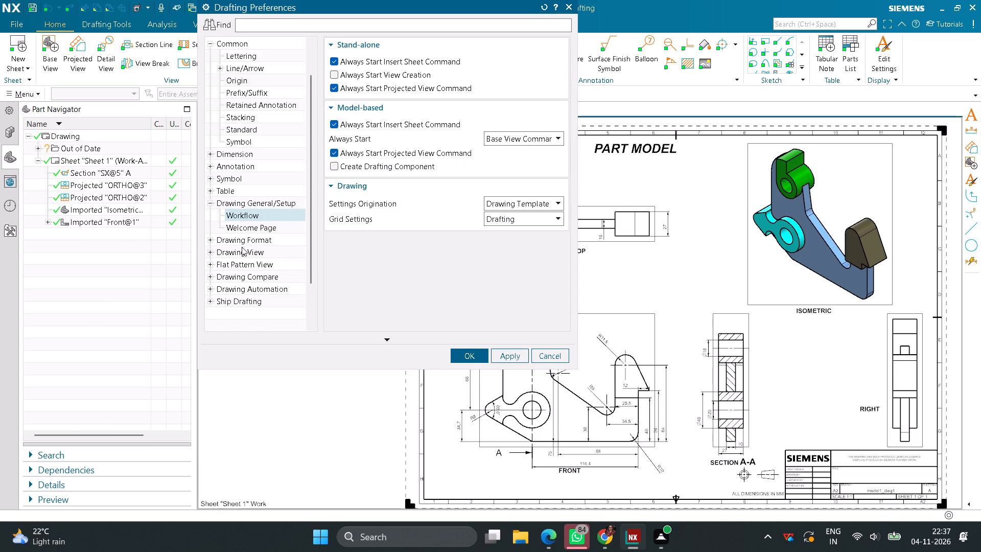
pyautogui.click(245, 228)
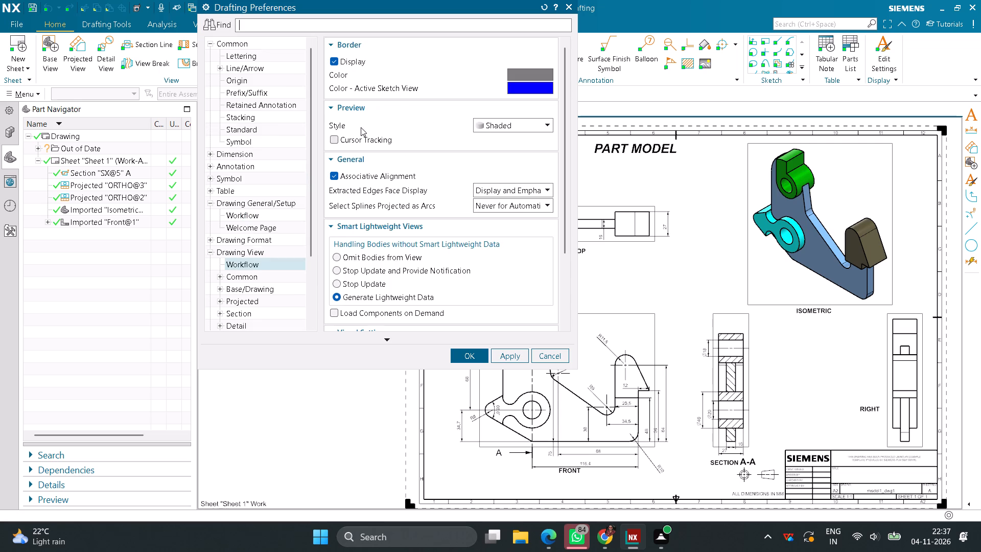
pyautogui.click(346, 64)
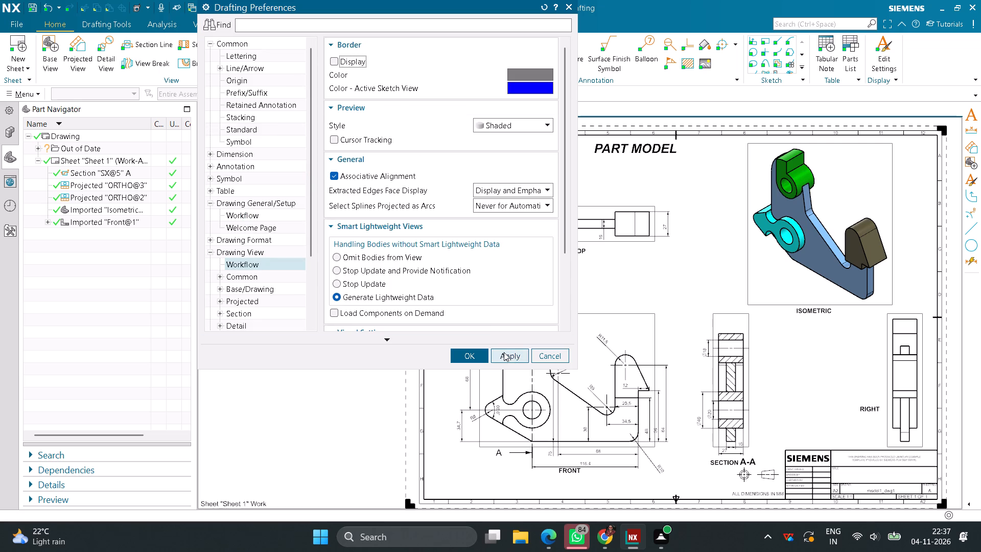
pyautogui.click(502, 352)
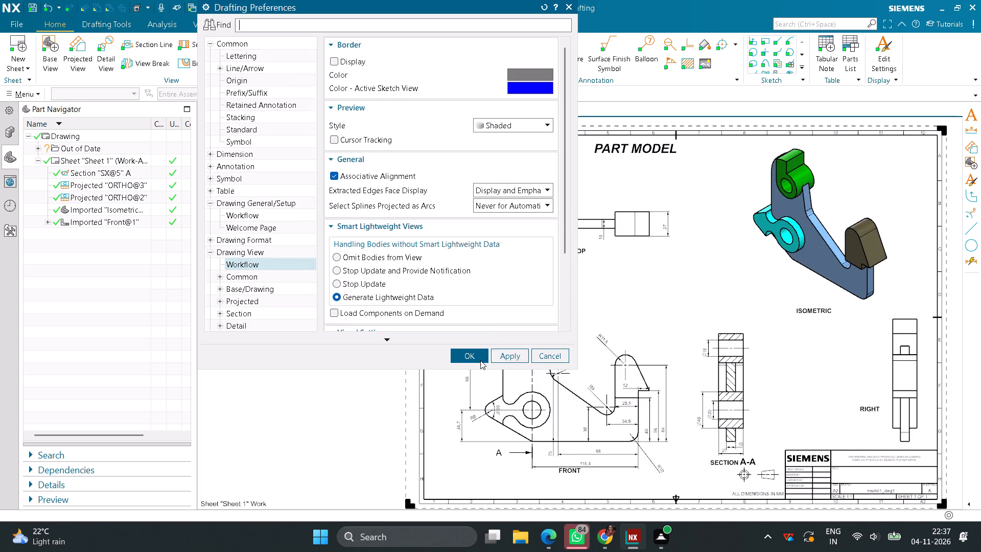
pyautogui.click(468, 356)
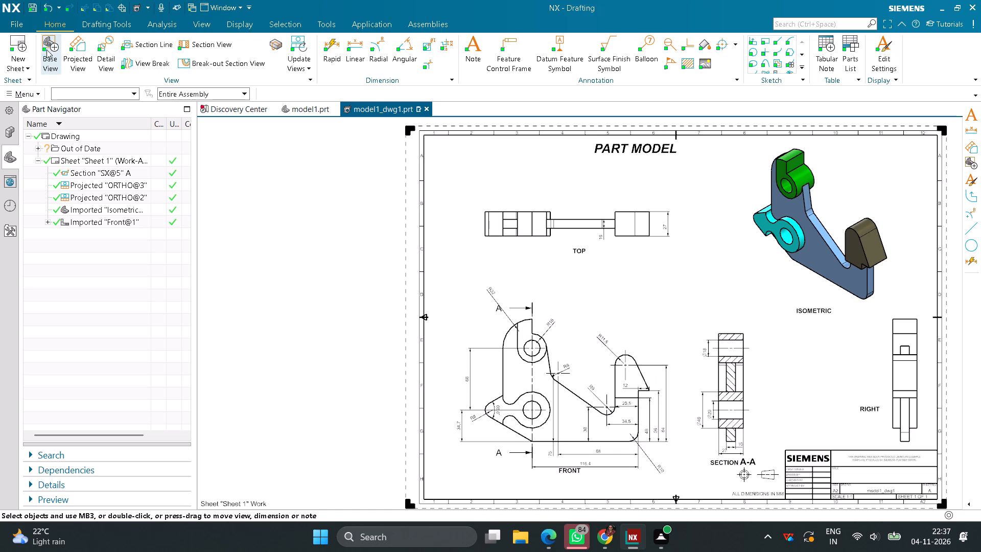
# Save the model1_dwg1.prt drawing.
pyautogui.click(21, 26)
pyautogui.click(50, 92)
pyautogui.click(163, 49)
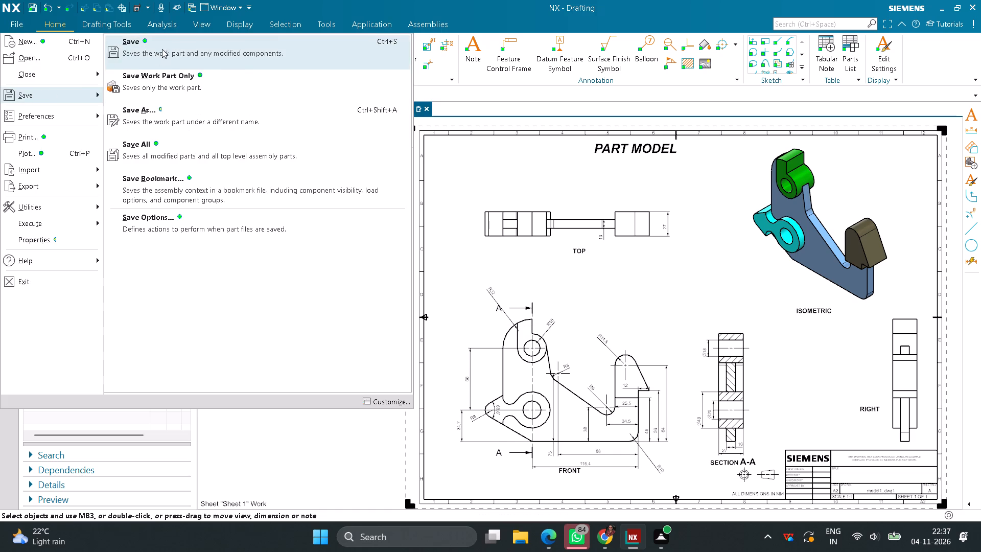
pyautogui.click(480, 440)
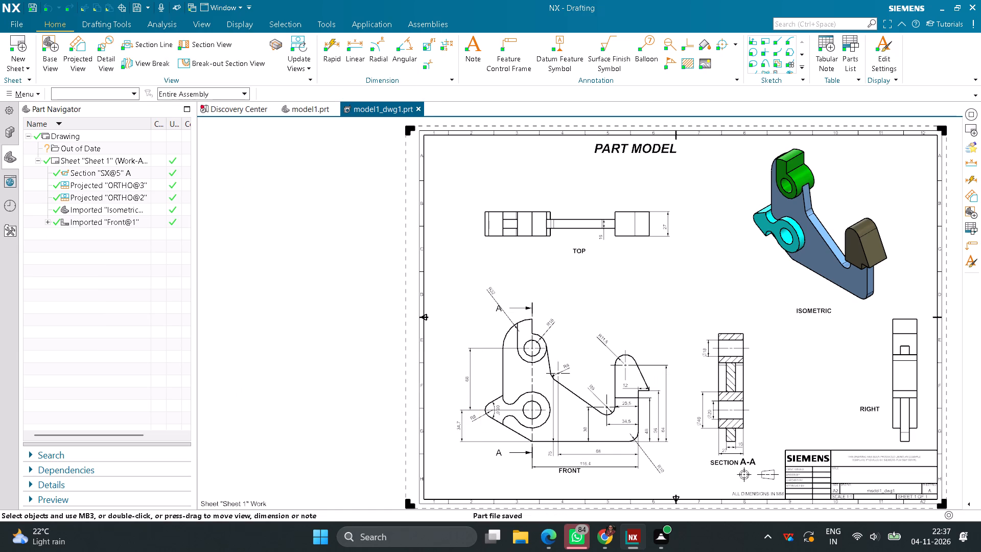
# Close the model1_dwg1.prt drawing together with its components.
pyautogui.click(417, 112)
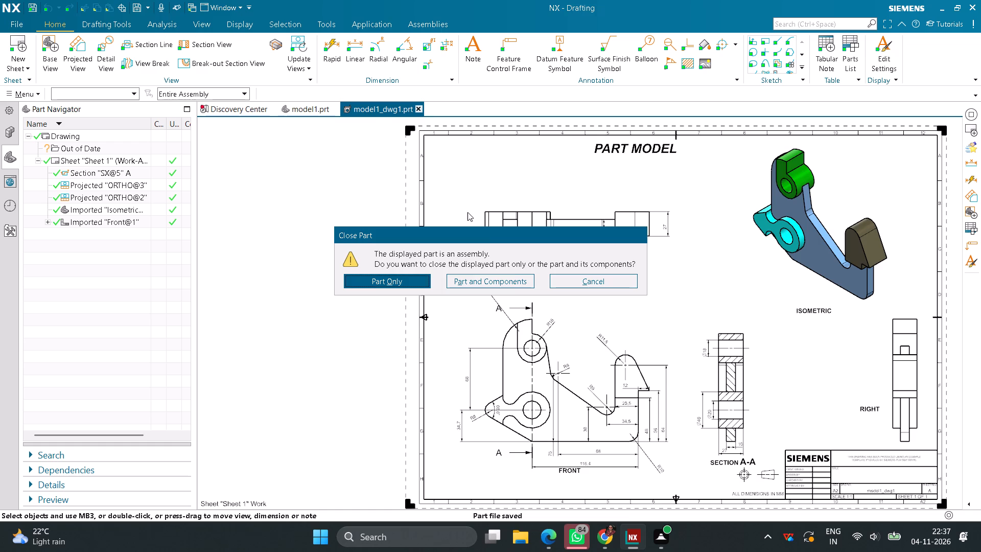
pyautogui.click(511, 279)
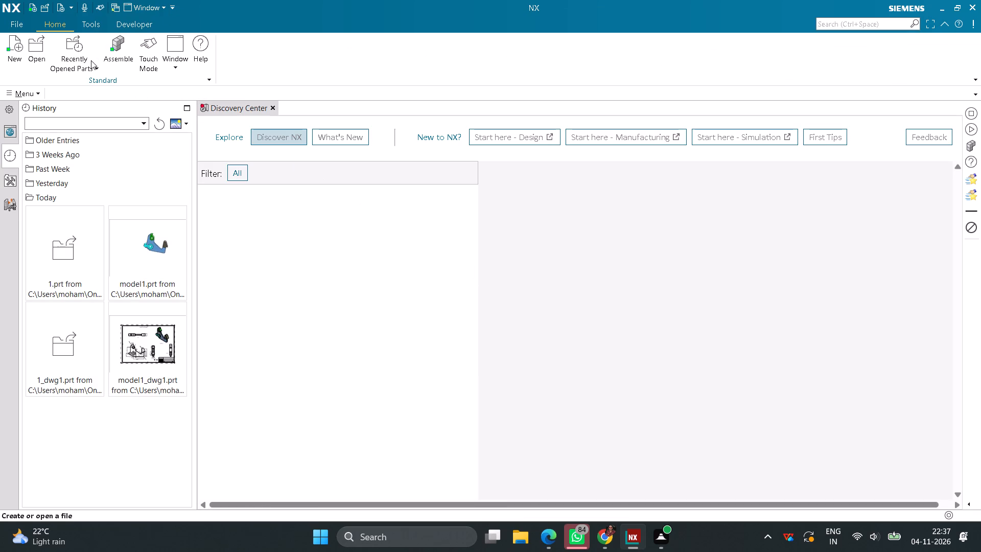
# Stop the journal recording session.
pyautogui.click(136, 27)
pyautogui.click(205, 52)
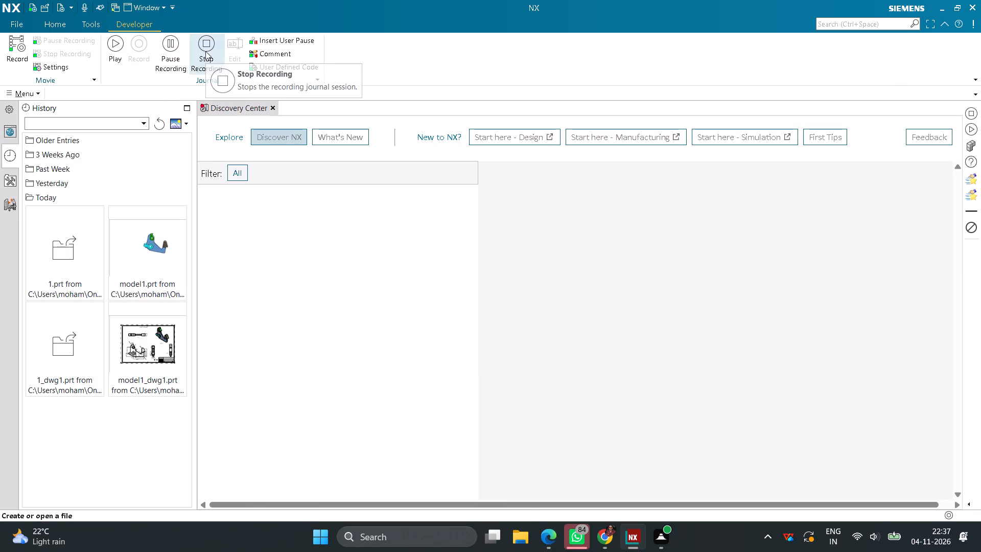